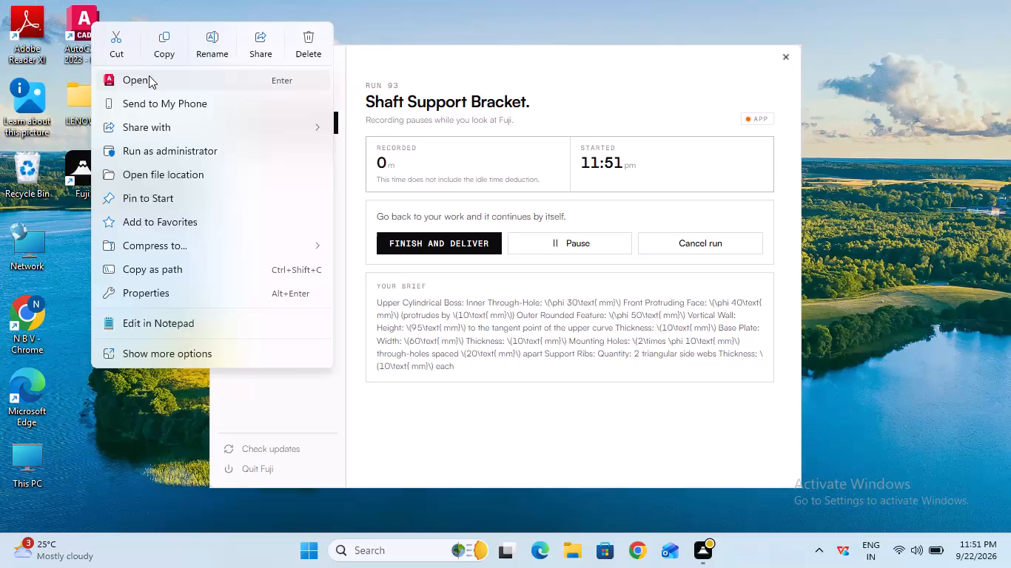
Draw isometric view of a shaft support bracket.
Launch AutoCAD 2023 from the desktop and start a new blank drawing.
{"action": "left_click", "coordinate": [150, 78]}
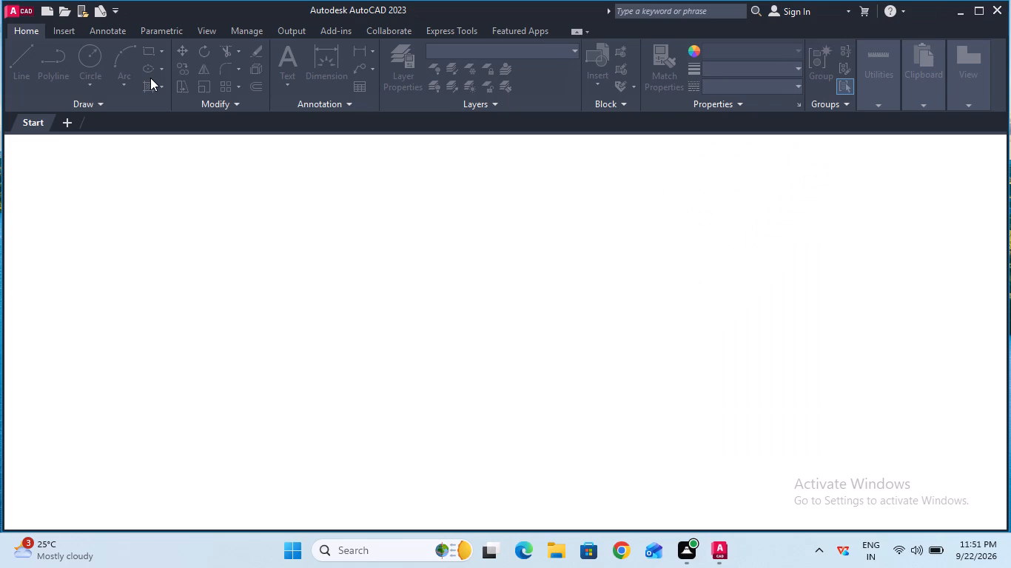
{"action": "left_click", "coordinate": [70, 285]}
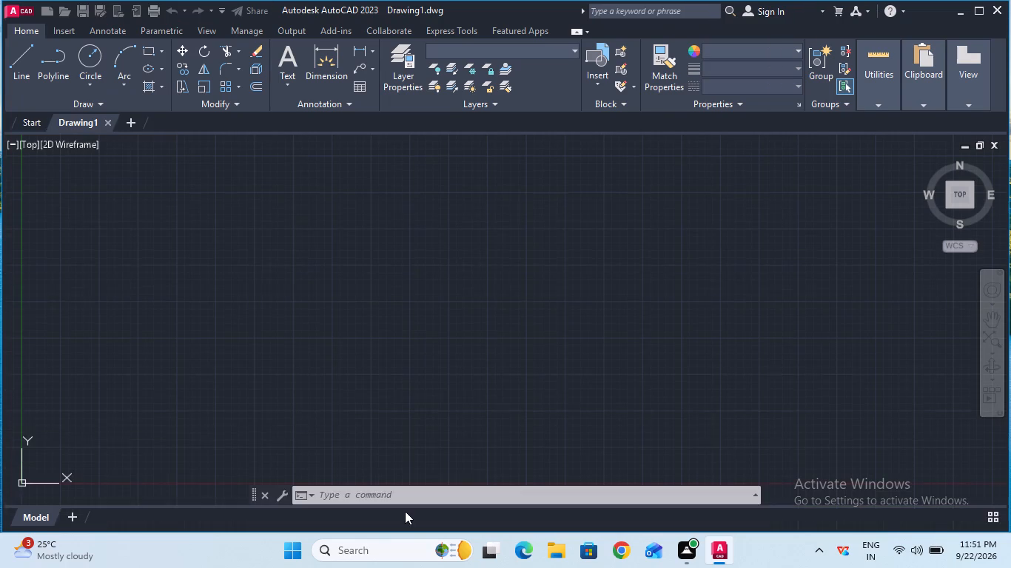
Turn on log file recording for the drawing session with LOGFILEON.
{"action": "left_click", "coordinate": [400, 478]}
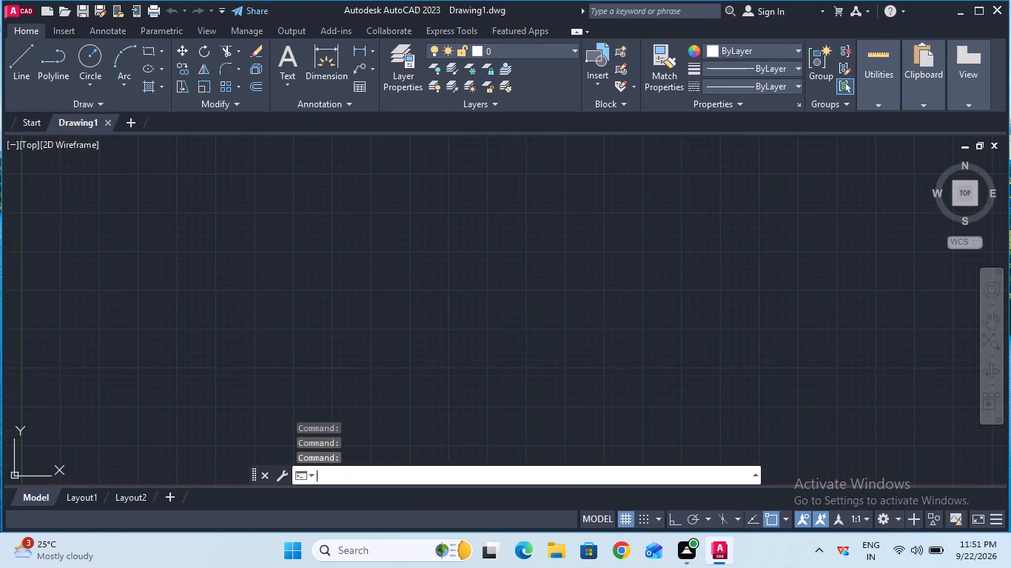
{"action": "type", "text": "log"}
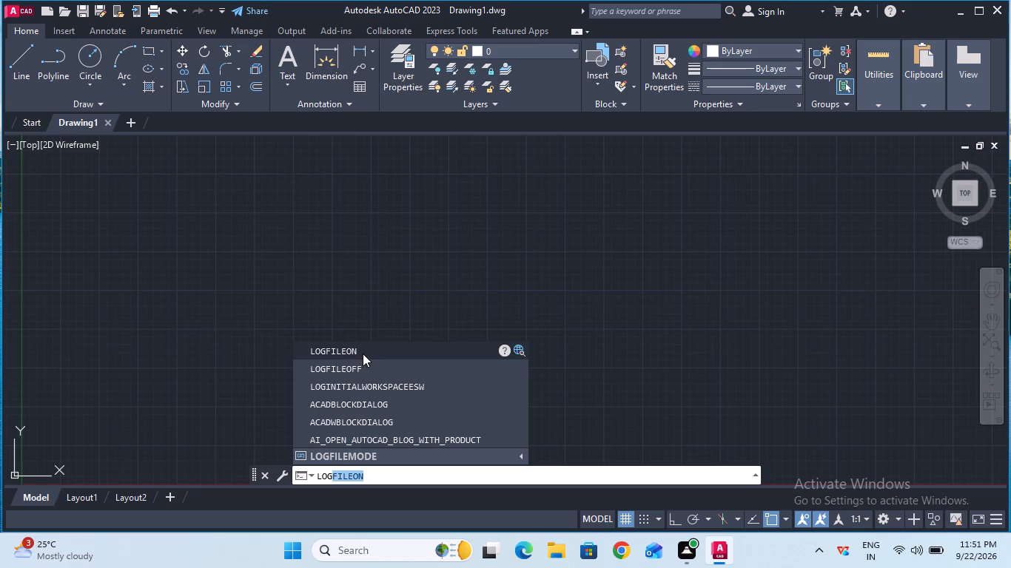
{"action": "left_click", "coordinate": [363, 351]}
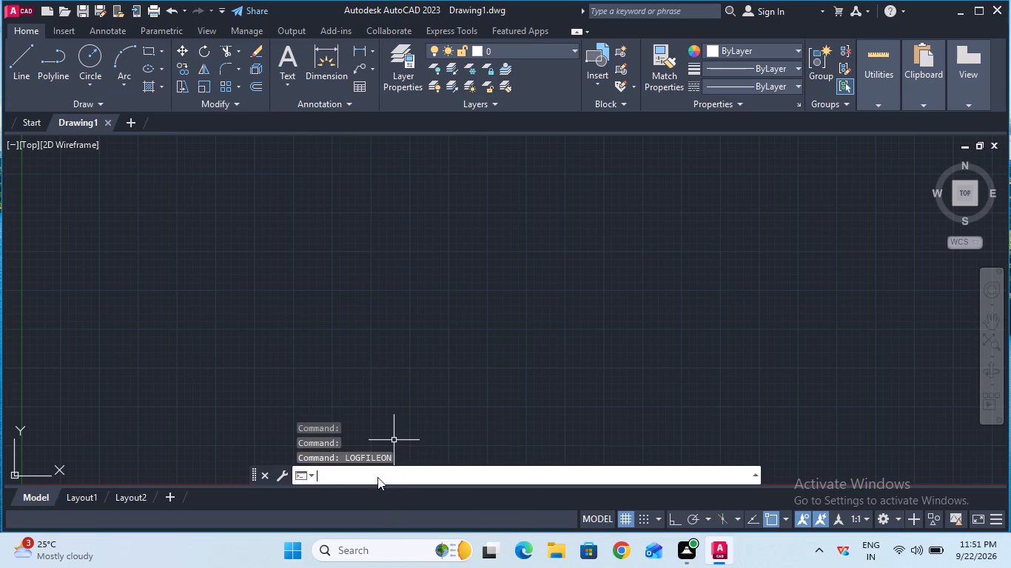
Configure the drawing units with length precision 0 and an insertion scale in millimeters.
{"action": "left_click", "coordinate": [380, 480]}
{"action": "left_click", "coordinate": [380, 477]}
{"action": "type", "text": "unit"}
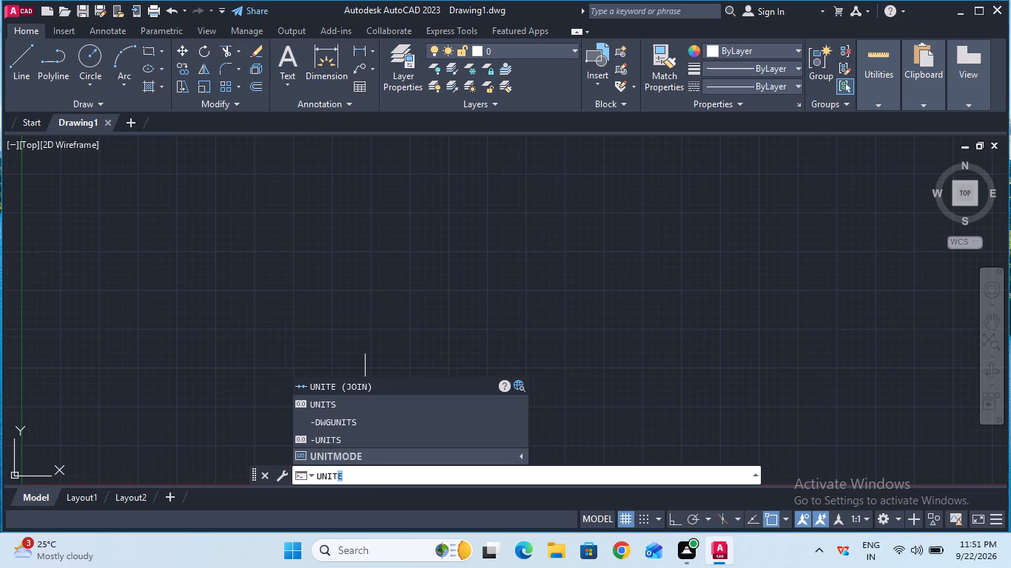
{"action": "left_click", "coordinate": [364, 405]}
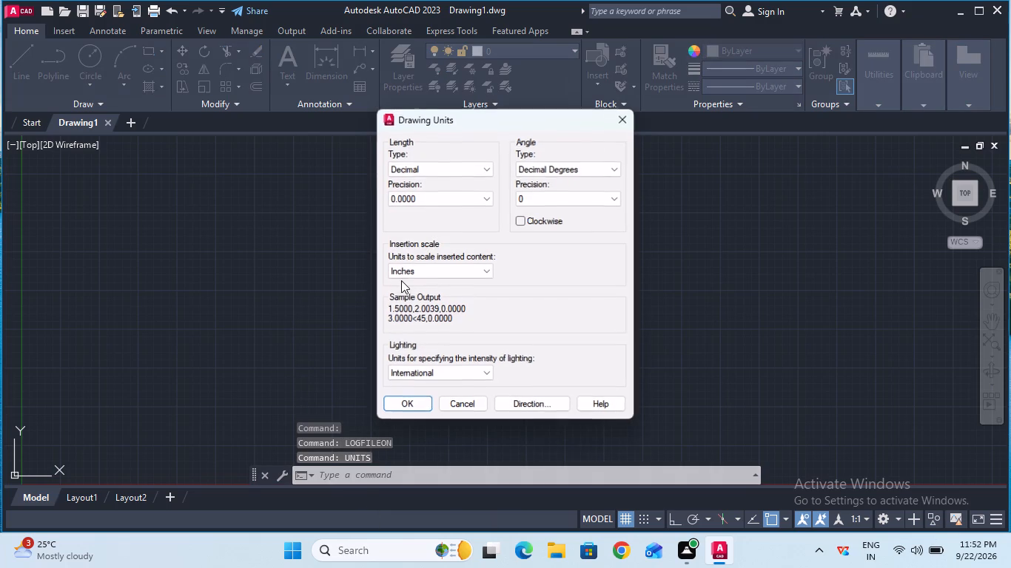
{"action": "left_click", "coordinate": [454, 196]}
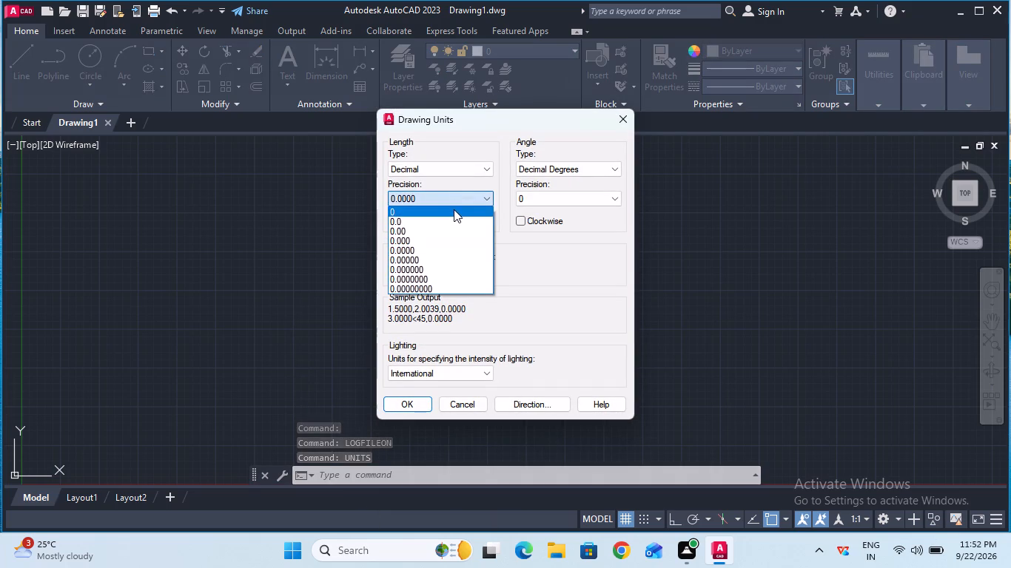
{"action": "left_click", "coordinate": [454, 210]}
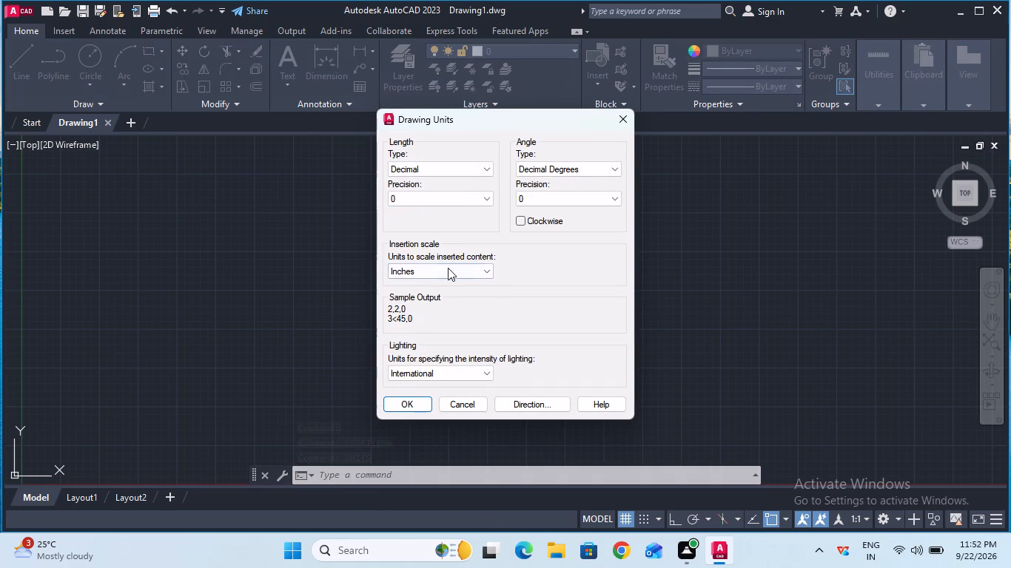
{"action": "left_click", "coordinate": [449, 267]}
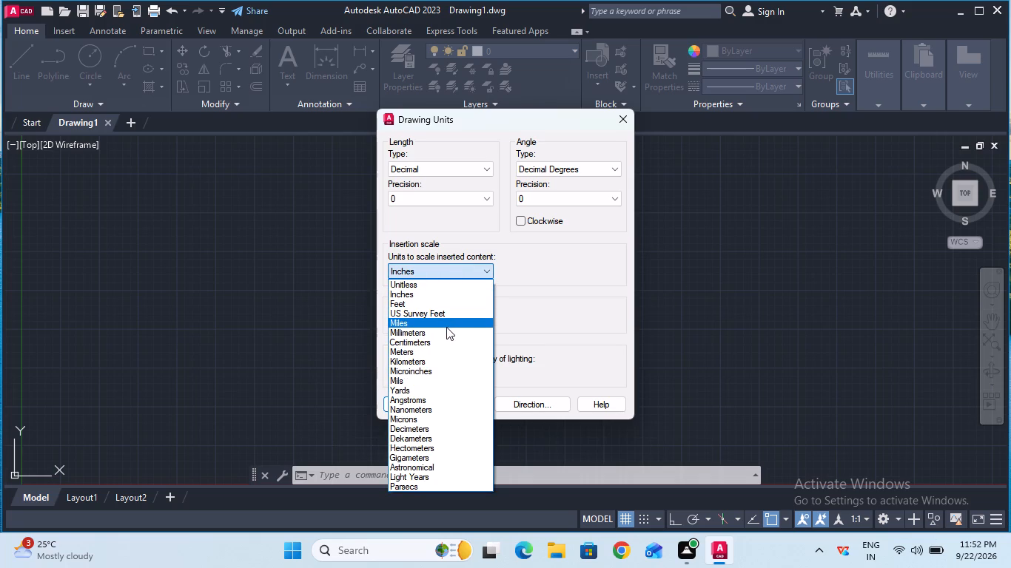
{"action": "left_click", "coordinate": [448, 331]}
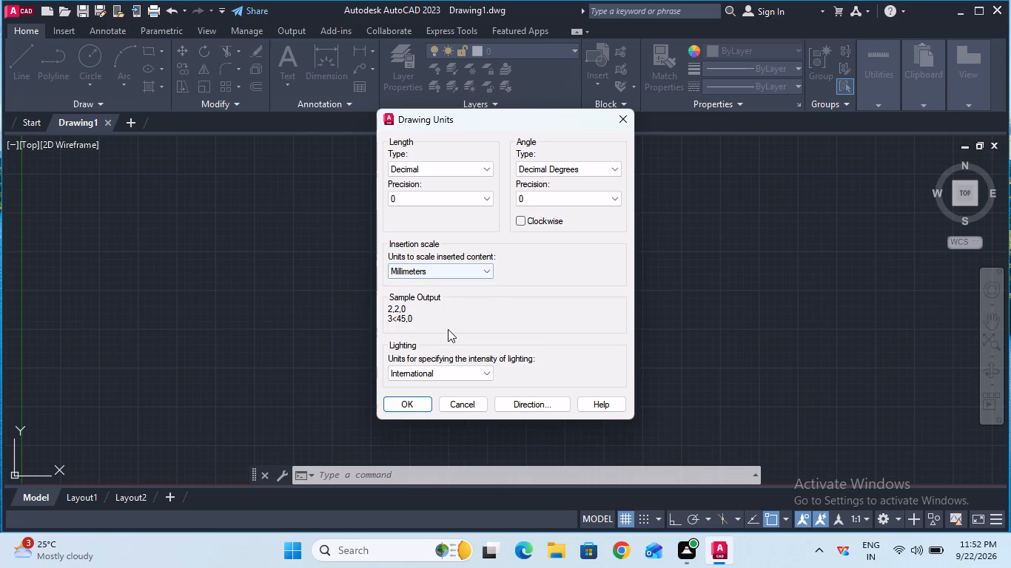
{"action": "left_click", "coordinate": [412, 404]}
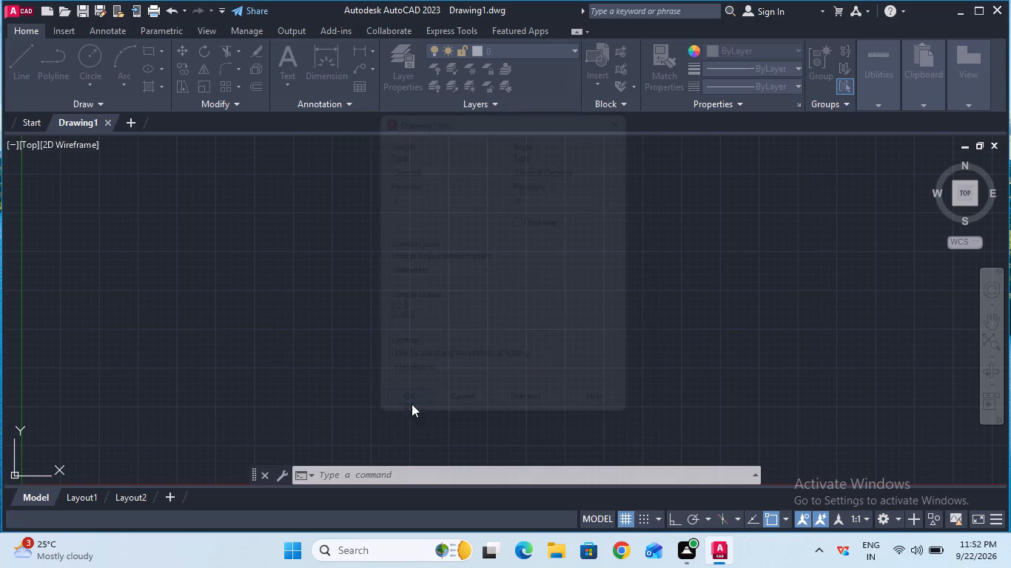
Modify the Standard dimension style so its linear dimensions use a primary unit precision of 0.
{"action": "left_click", "coordinate": [374, 476]}
{"action": "key", "text": "d"}
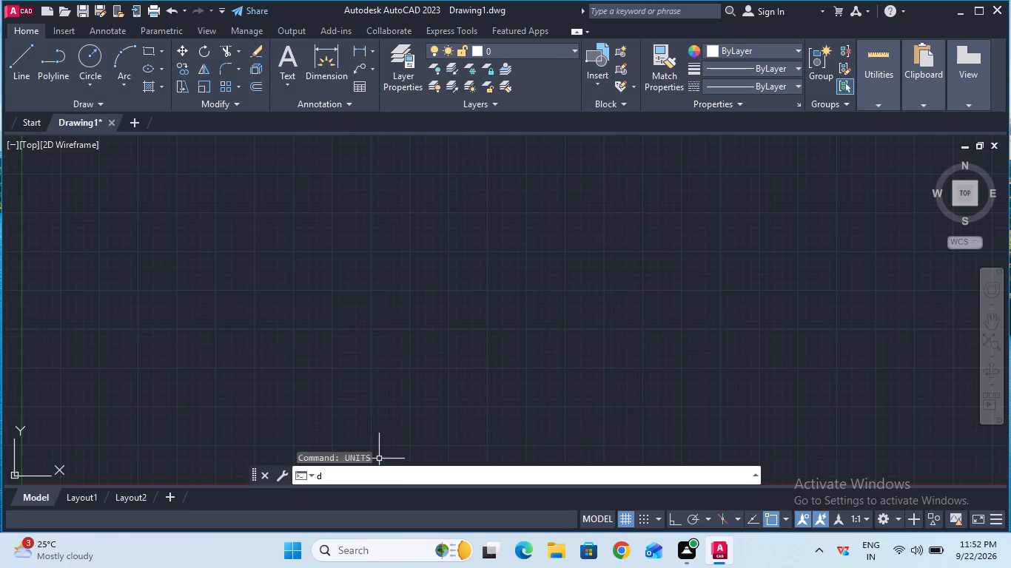
{"action": "key", "text": "Return"}
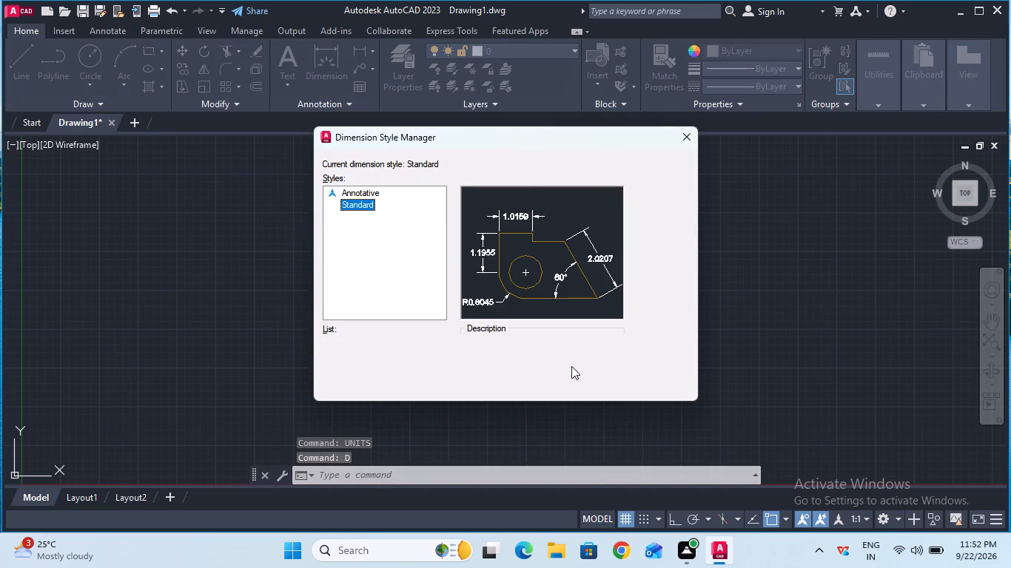
{"action": "left_click", "coordinate": [672, 234]}
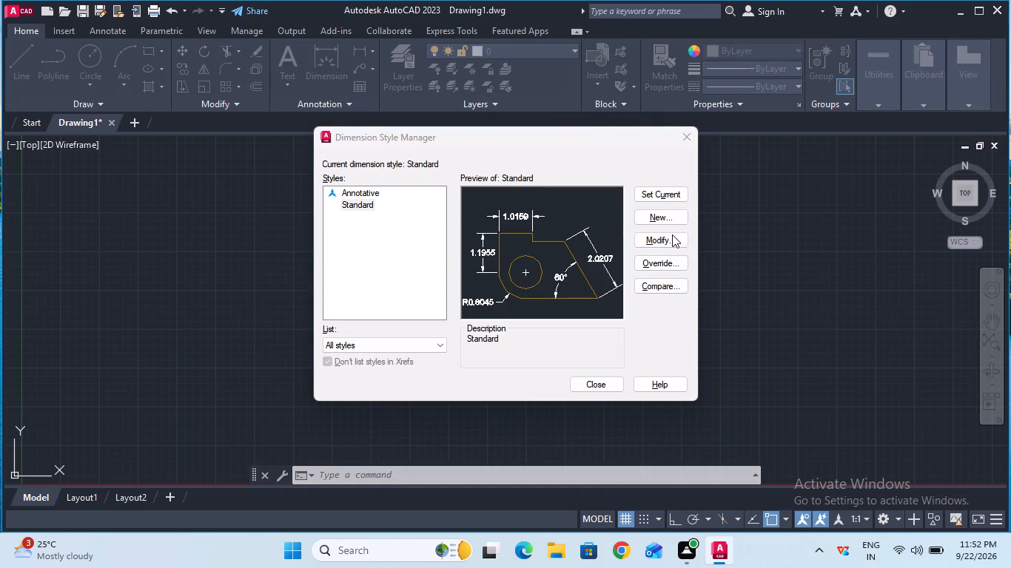
{"action": "double_click", "coordinate": [486, 165]}
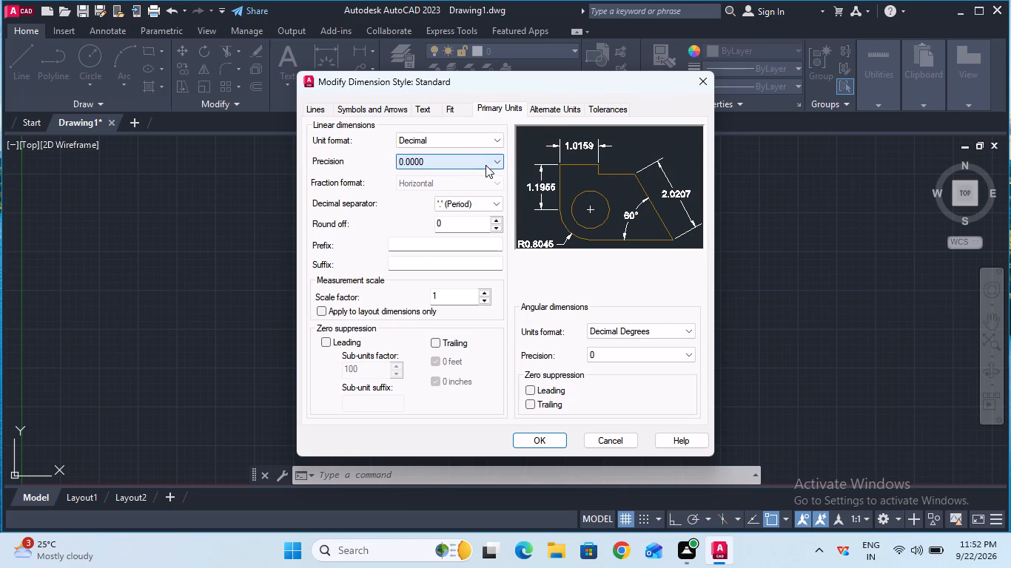
{"action": "double_click", "coordinate": [485, 157]}
{"action": "double_click", "coordinate": [485, 158]}
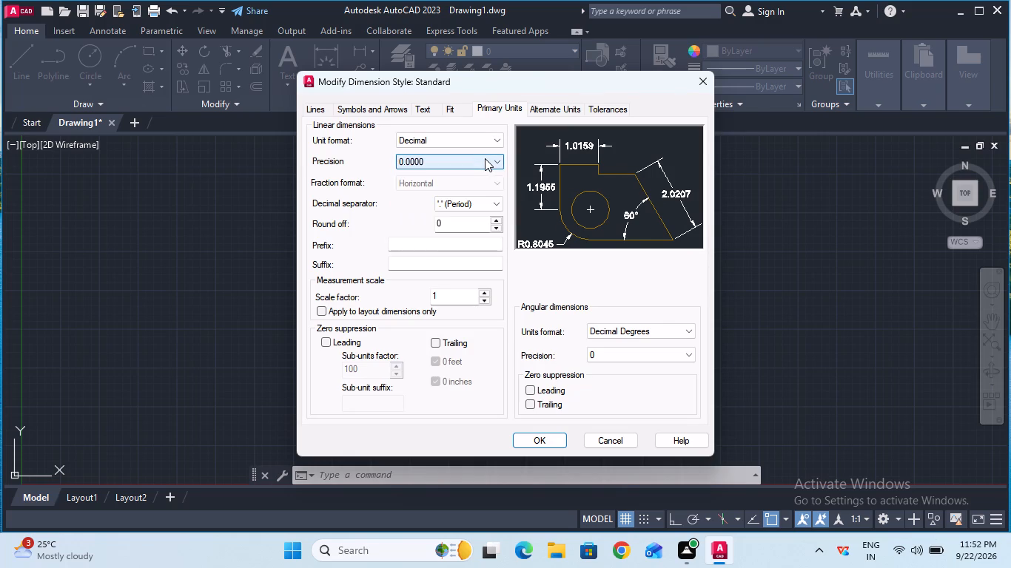
{"action": "left_click", "coordinate": [485, 158]}
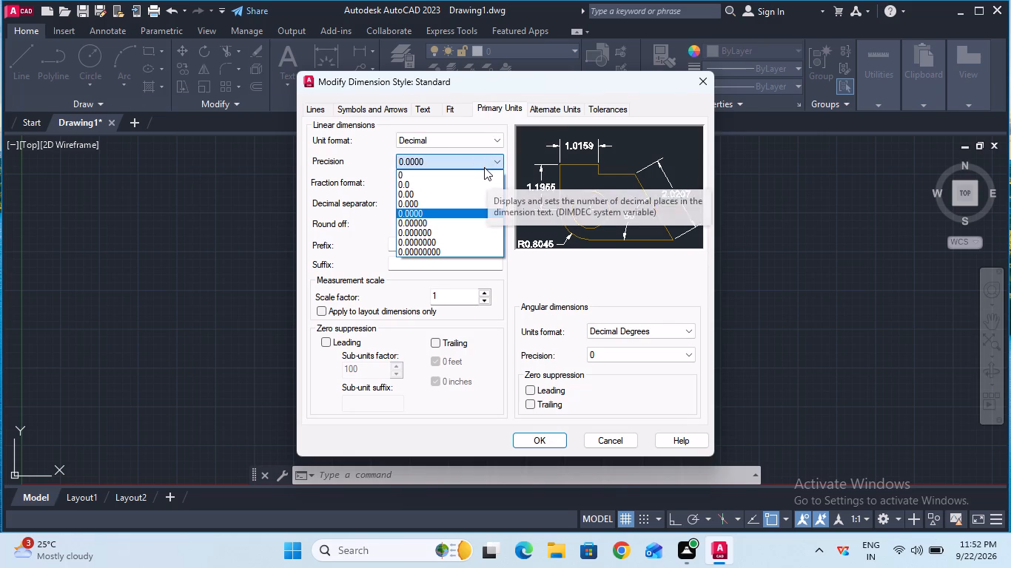
{"action": "left_click", "coordinate": [483, 175]}
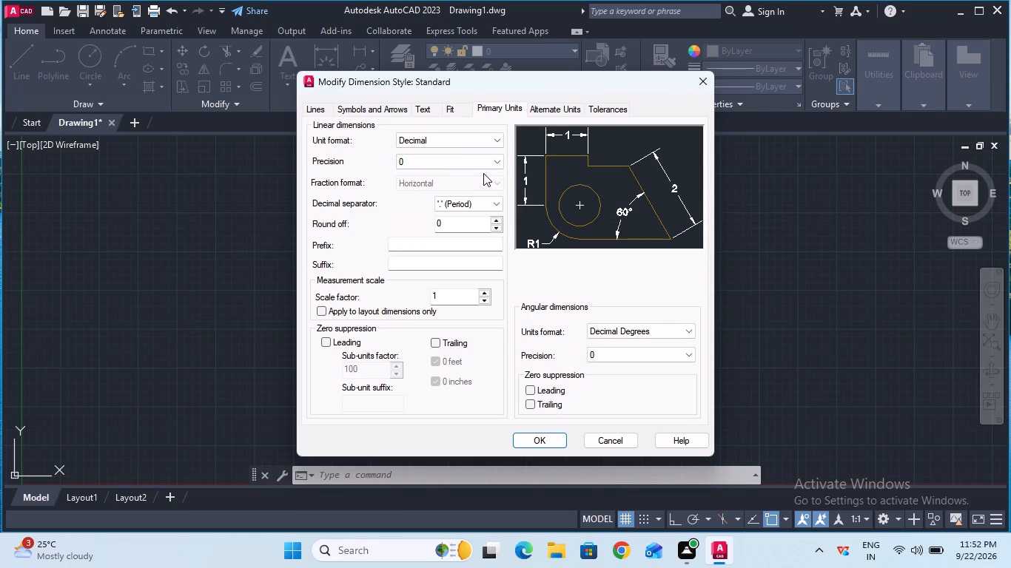
Give the Standard dimension style a text height of 6 and ISO standard text alignment, and make it current.
{"action": "double_click", "coordinate": [429, 112]}
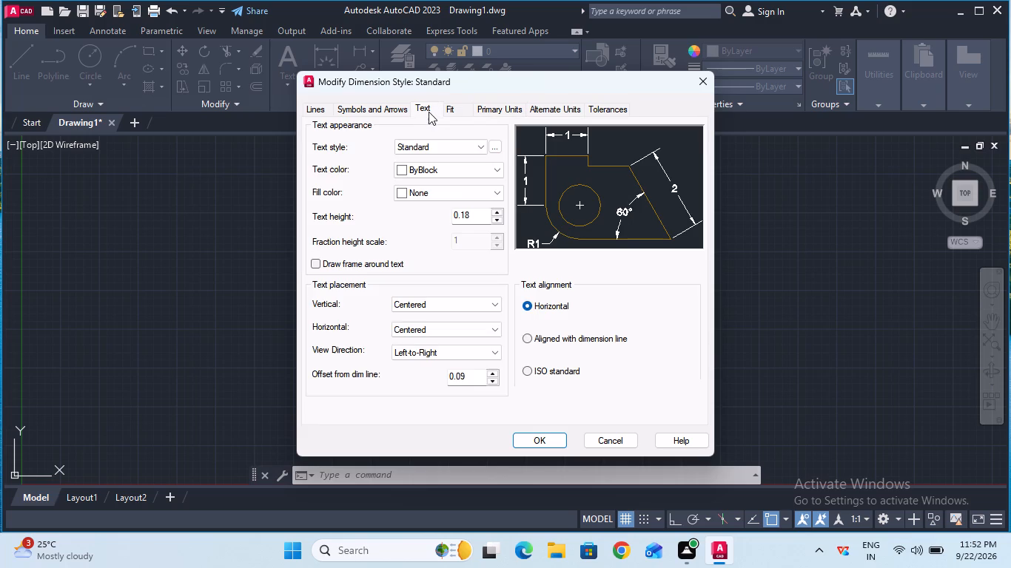
{"action": "double_click", "coordinate": [471, 220]}
{"action": "key", "text": "BackSpace"}
{"action": "key", "text": "6"}
{"action": "left_click", "coordinate": [525, 372]}
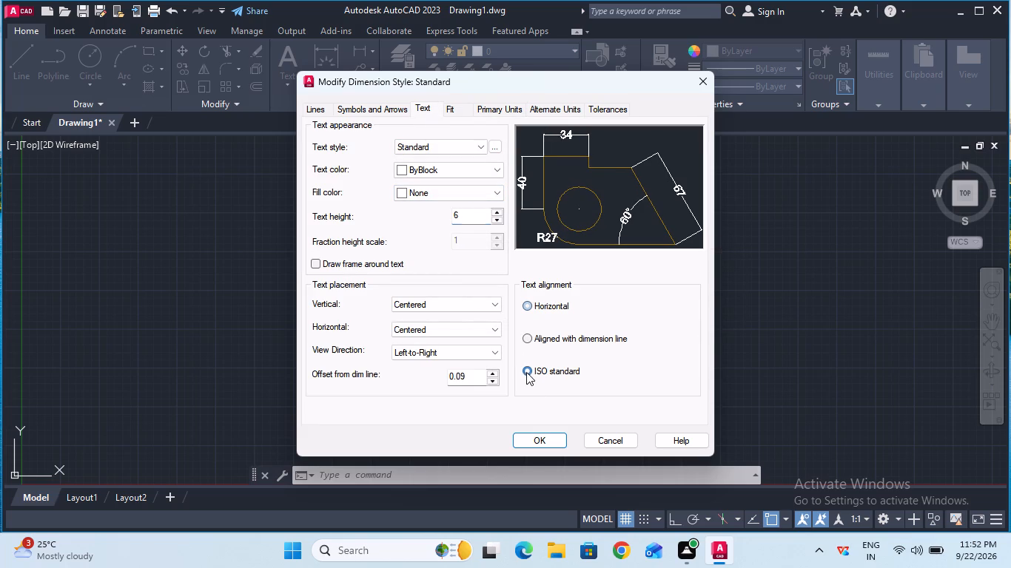
{"action": "left_click", "coordinate": [541, 433]}
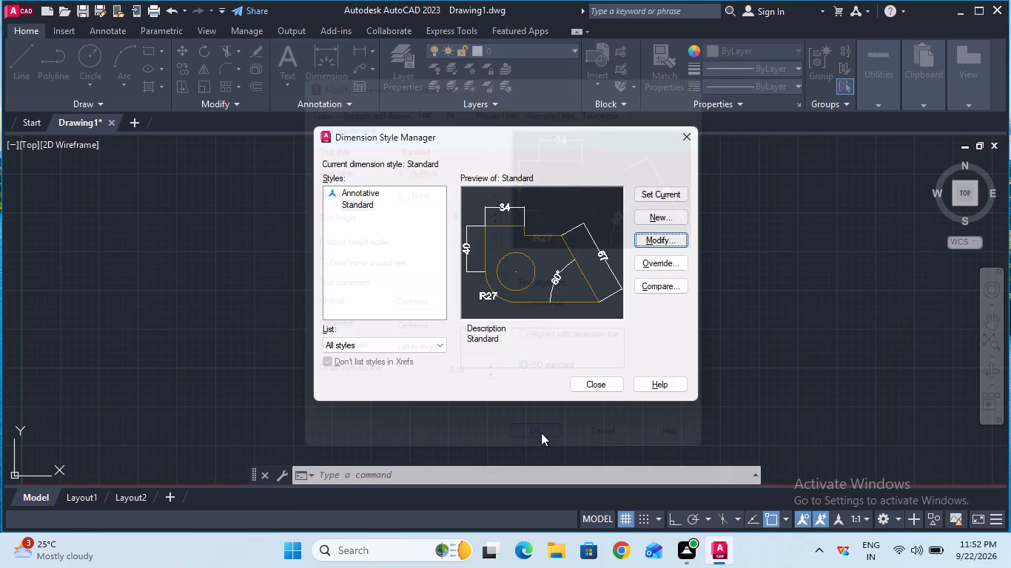
{"action": "left_click", "coordinate": [655, 199]}
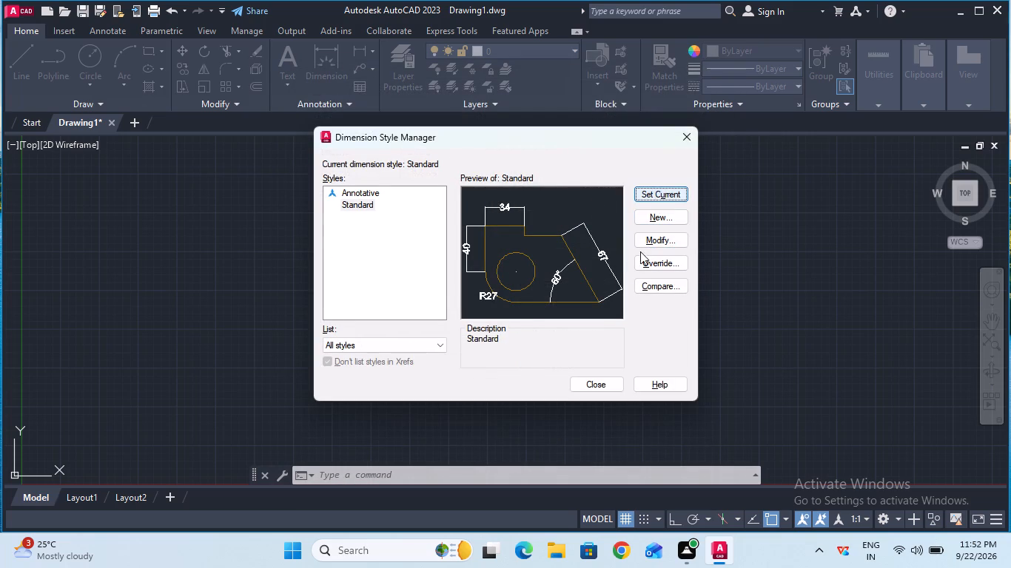
{"action": "left_click", "coordinate": [599, 385]}
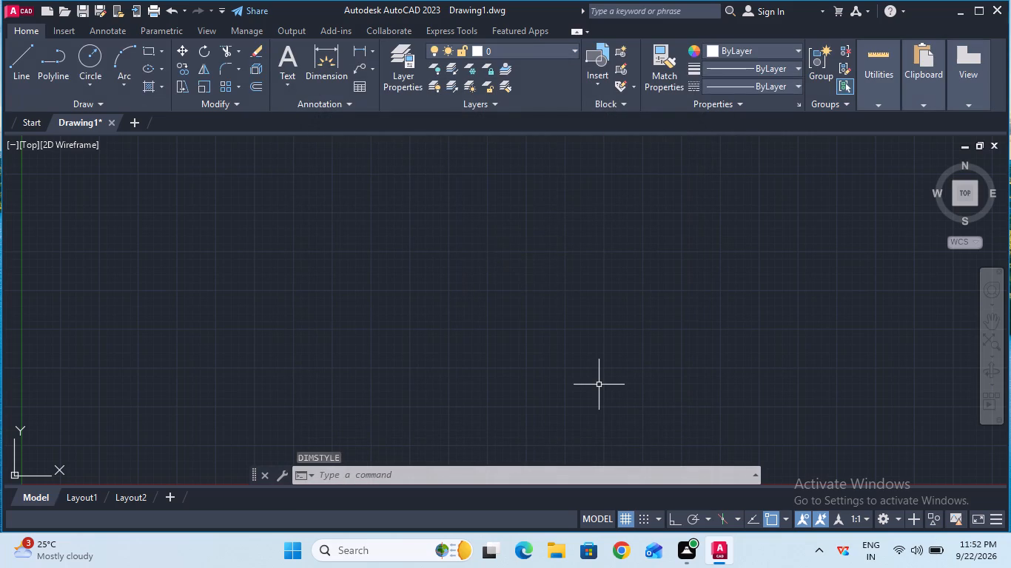
Set the model space limits from 0,0 to 100,100.
{"action": "type", "text": "li"}
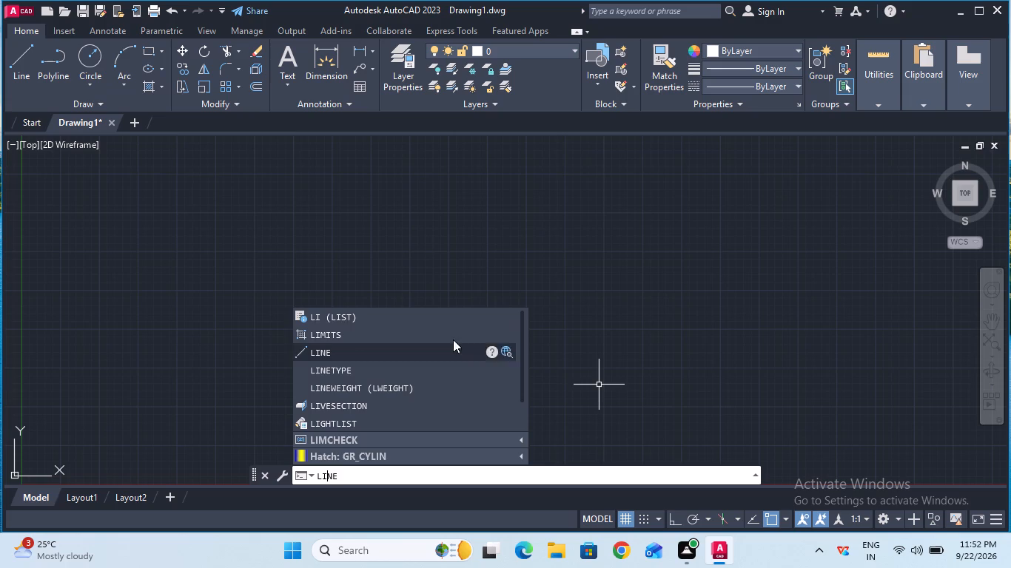
{"action": "left_click", "coordinate": [438, 333]}
{"action": "left_click", "coordinate": [587, 477]}
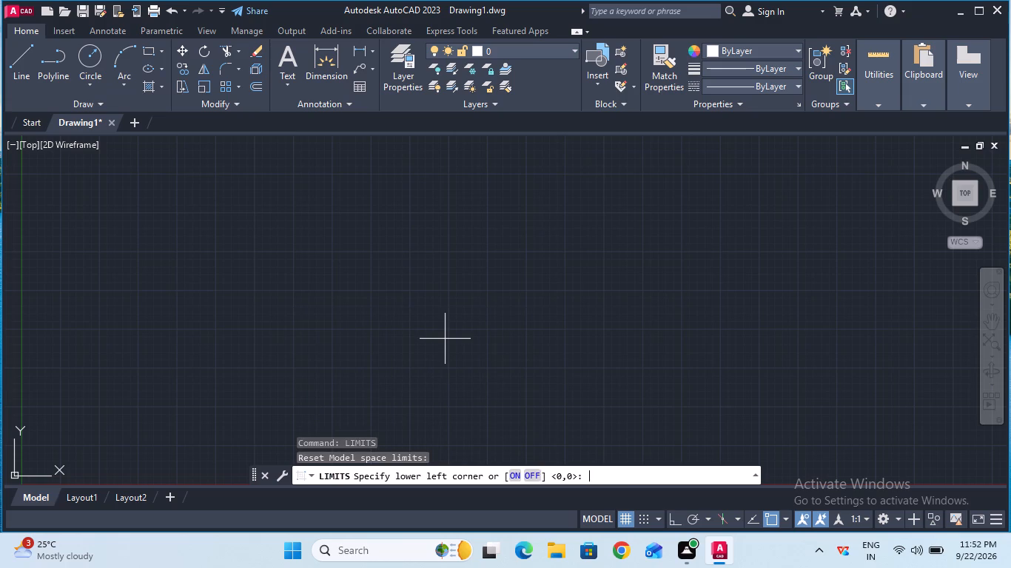
{"action": "type", "text": "0,0"}
{"action": "key", "text": "Return"}
{"action": "key", "text": "1"}
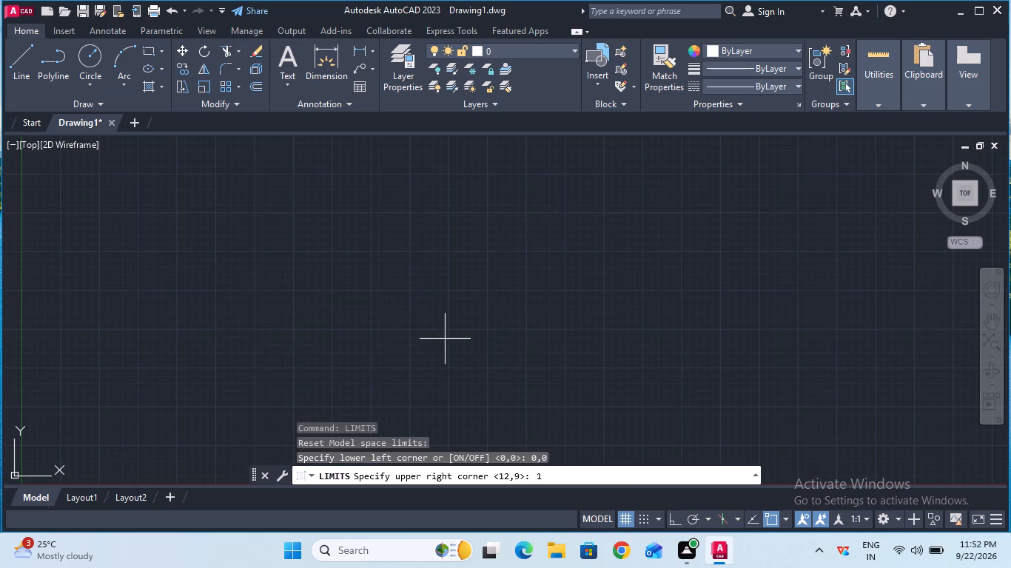
{"action": "type", "text": "00,100"}
{"action": "key", "text": "Return"}
{"action": "key", "text": "z"}
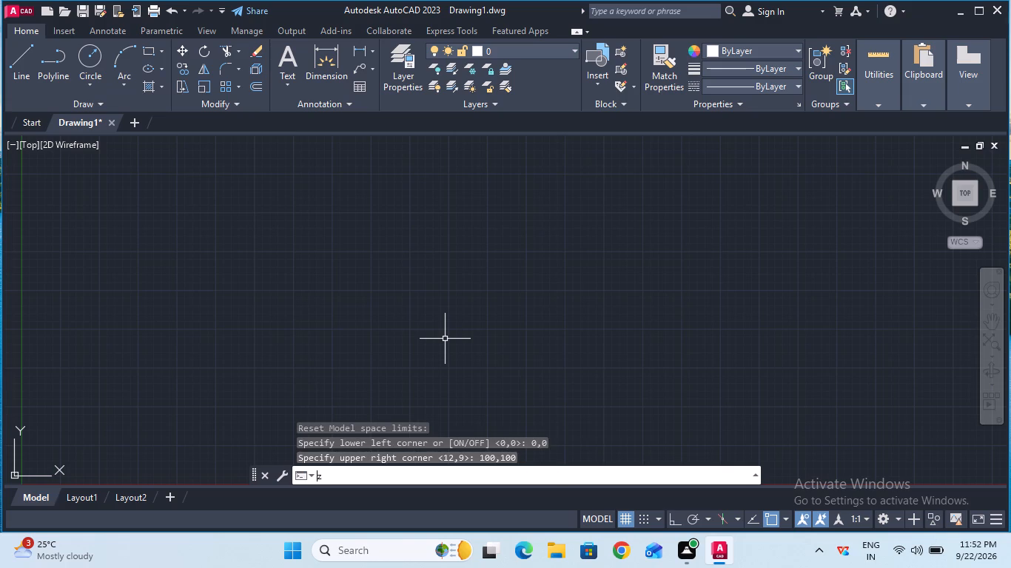
{"action": "key", "text": "Return"}
{"action": "key", "text": "a"}
{"action": "key", "text": "Return"}
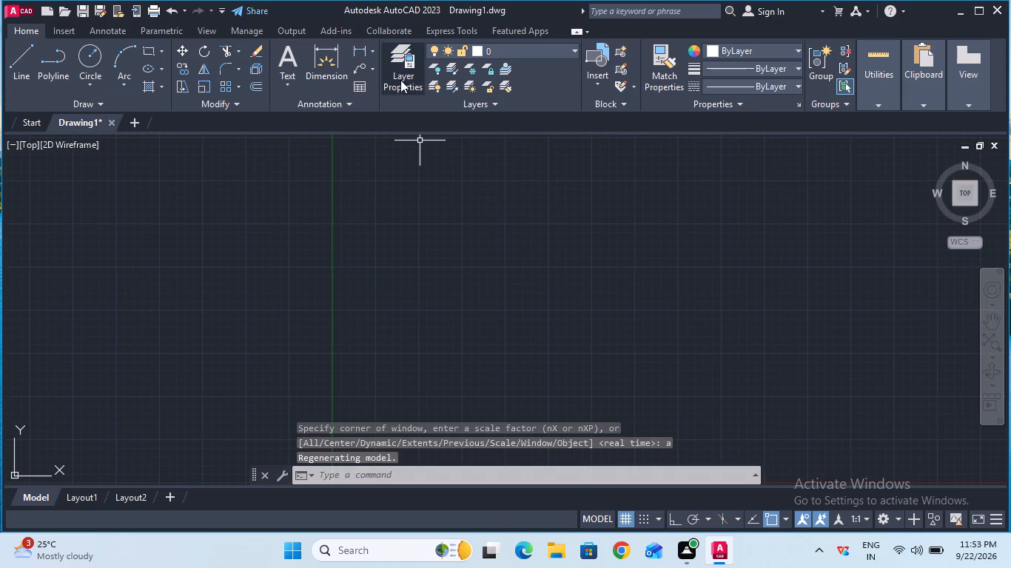
Turn on Ortho mode.
{"action": "key", "text": "F8"}
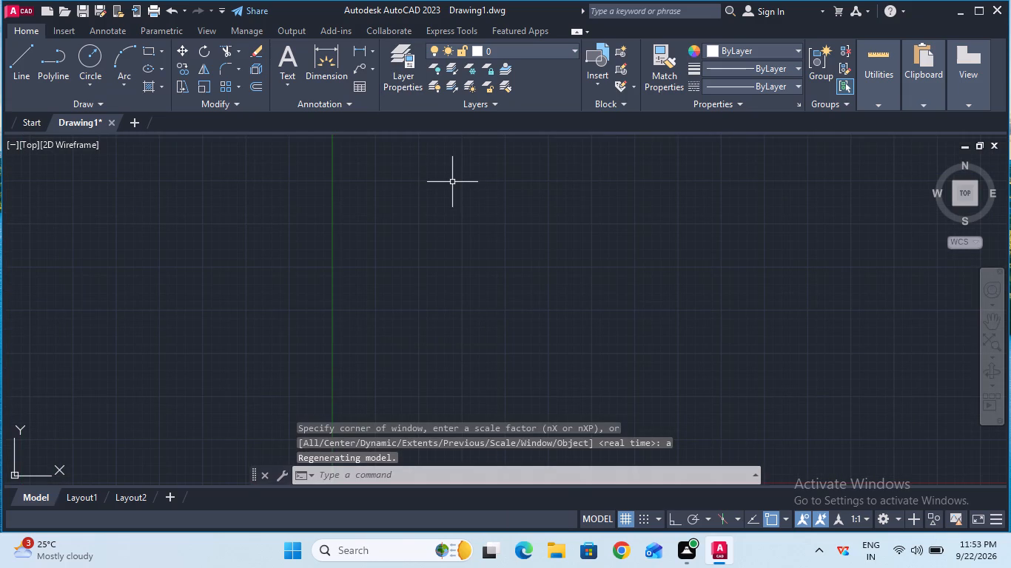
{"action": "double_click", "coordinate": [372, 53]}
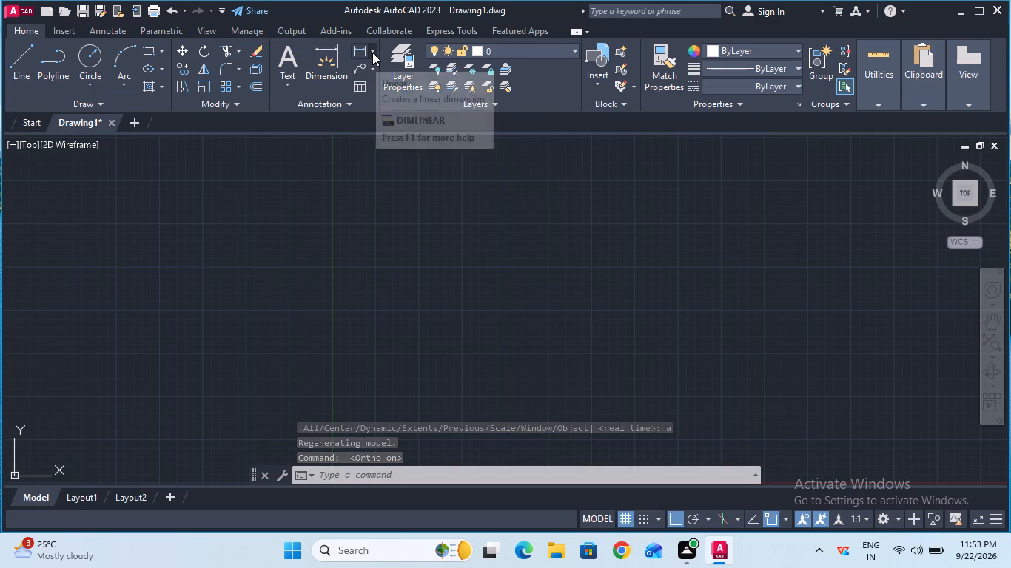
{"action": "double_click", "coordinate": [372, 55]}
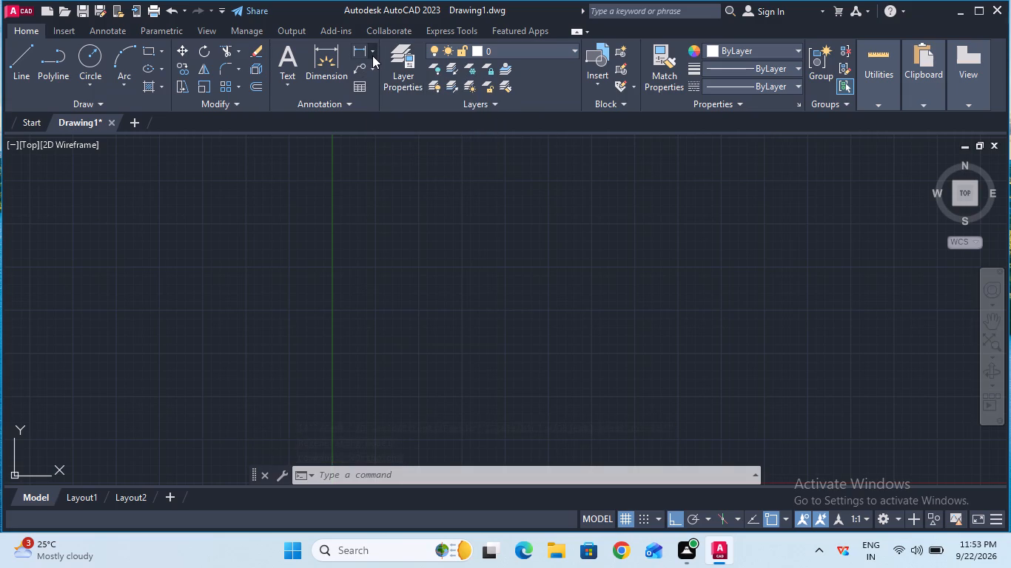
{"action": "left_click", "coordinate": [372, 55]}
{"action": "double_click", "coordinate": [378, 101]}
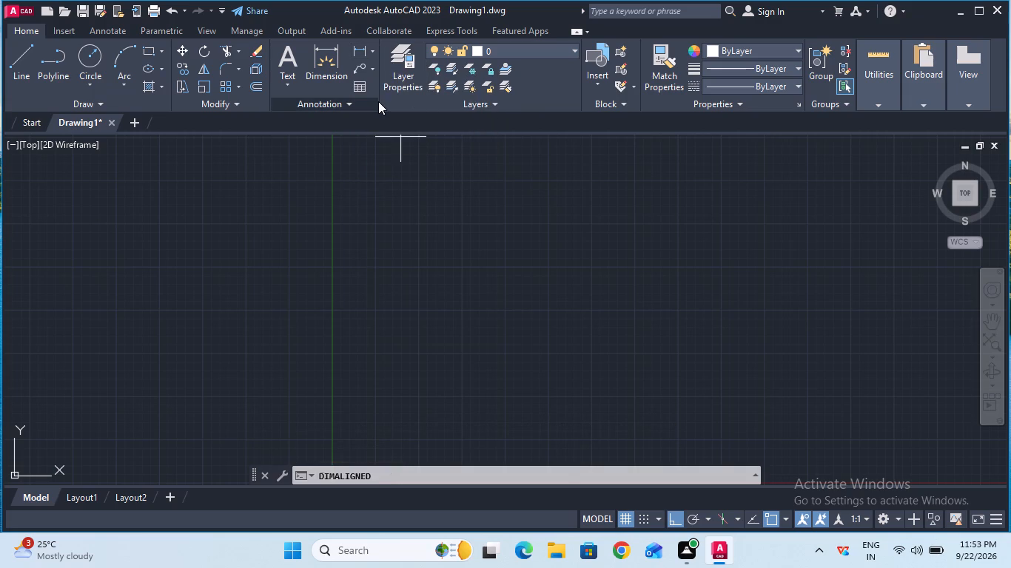
Load the CENTER linetype from acad.lin into the drawing.
{"action": "left_click", "coordinate": [721, 93]}
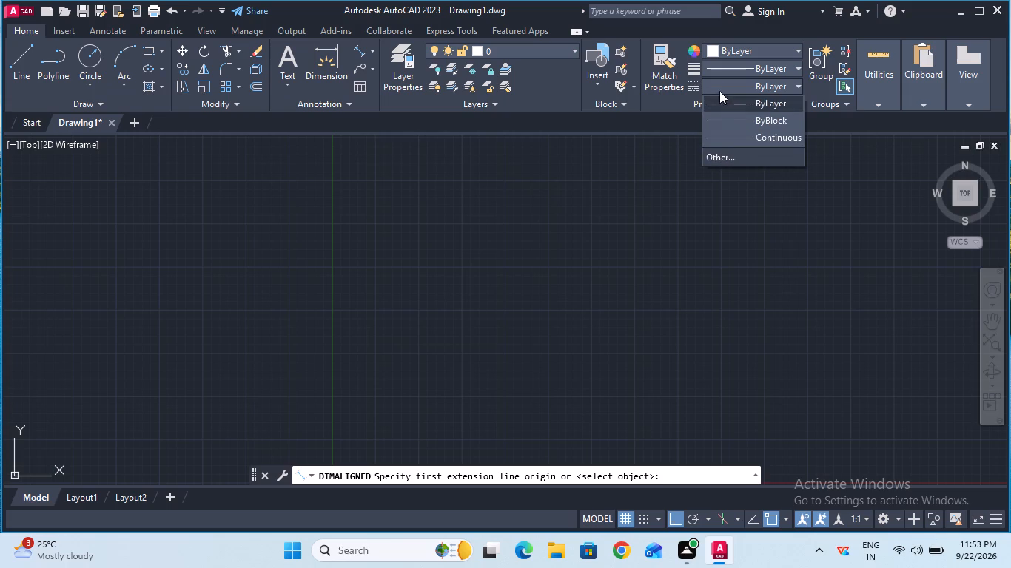
{"action": "double_click", "coordinate": [728, 152]}
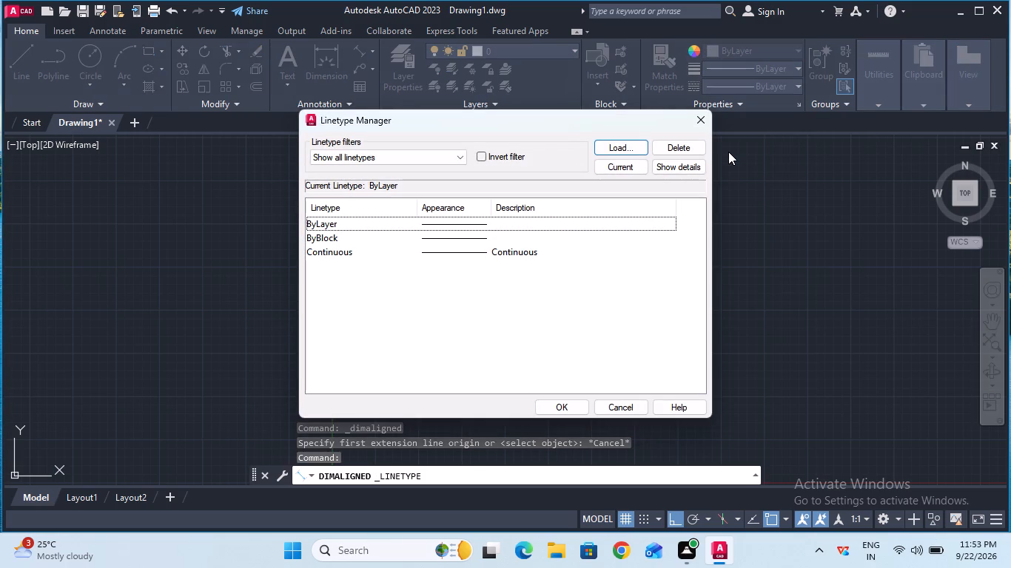
{"action": "double_click", "coordinate": [641, 146]}
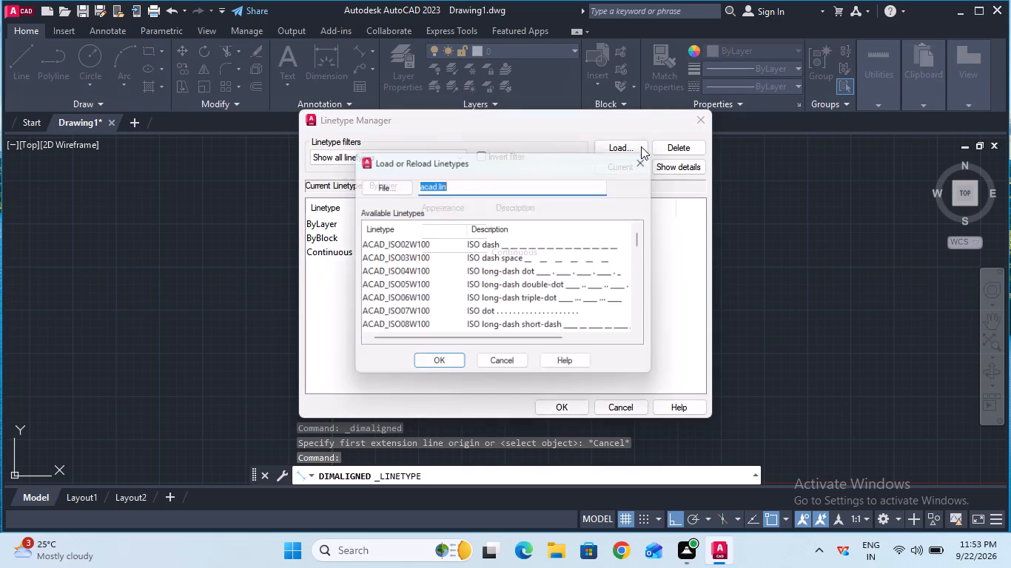
{"action": "left_click_drag", "start_coordinate": [648, 235], "coordinate": [653, 261]}
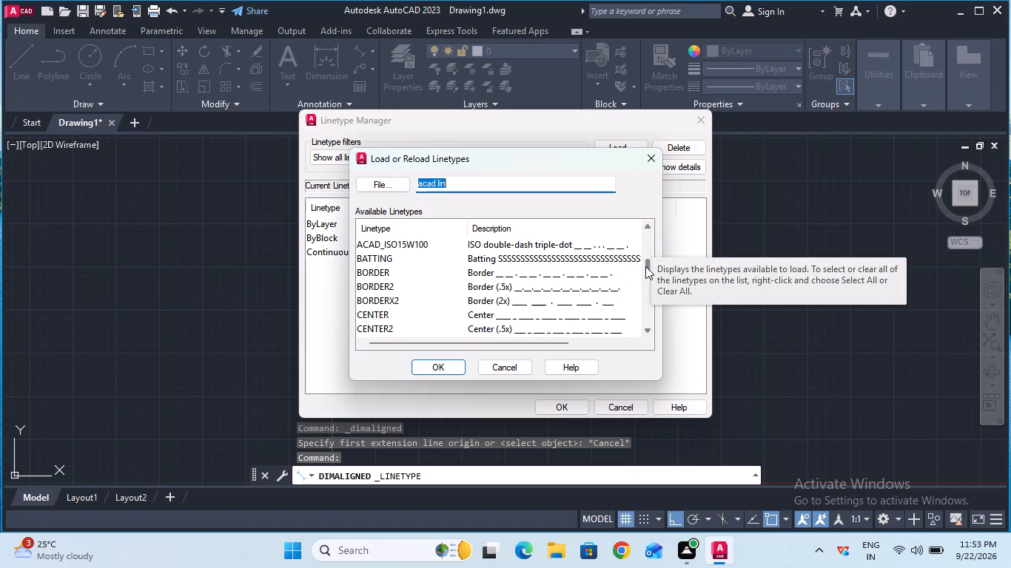
{"action": "left_click", "coordinate": [519, 314]}
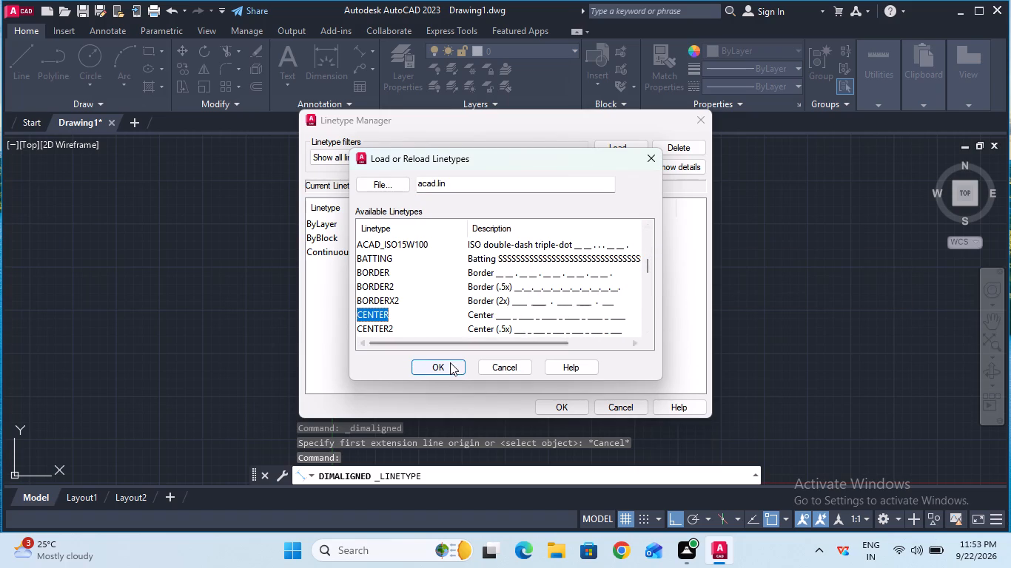
{"action": "left_click", "coordinate": [450, 362]}
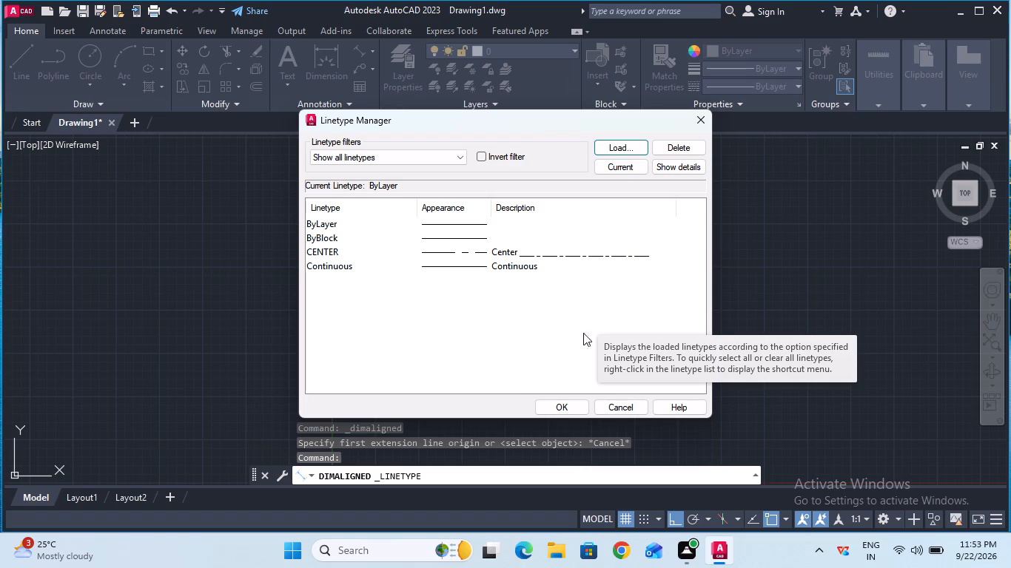
{"action": "left_click", "coordinate": [562, 402]}
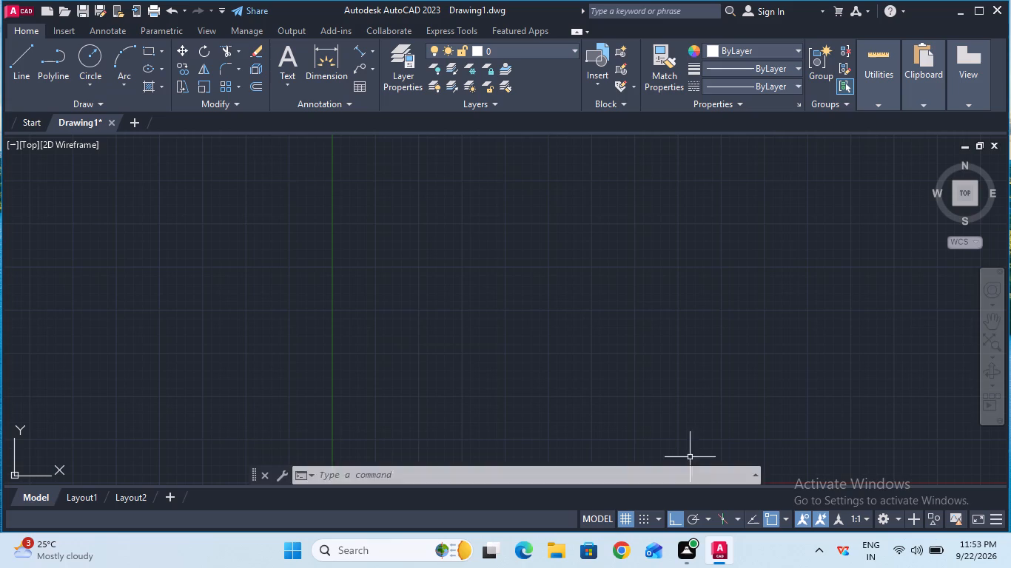
Turn on isometric drafting with the top isoplane.
{"action": "left_click", "coordinate": [734, 517]}
{"action": "left_click", "coordinate": [737, 481]}
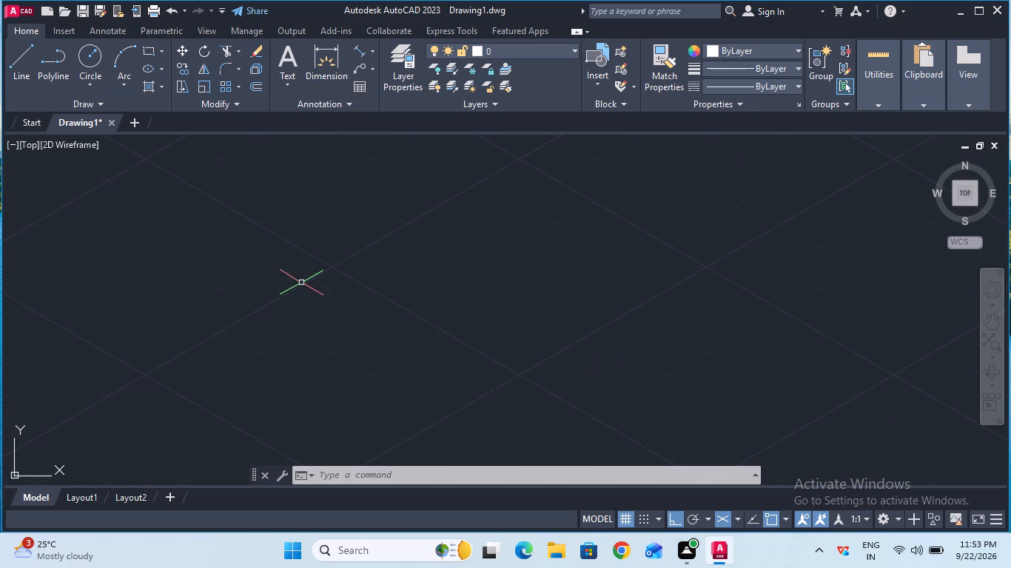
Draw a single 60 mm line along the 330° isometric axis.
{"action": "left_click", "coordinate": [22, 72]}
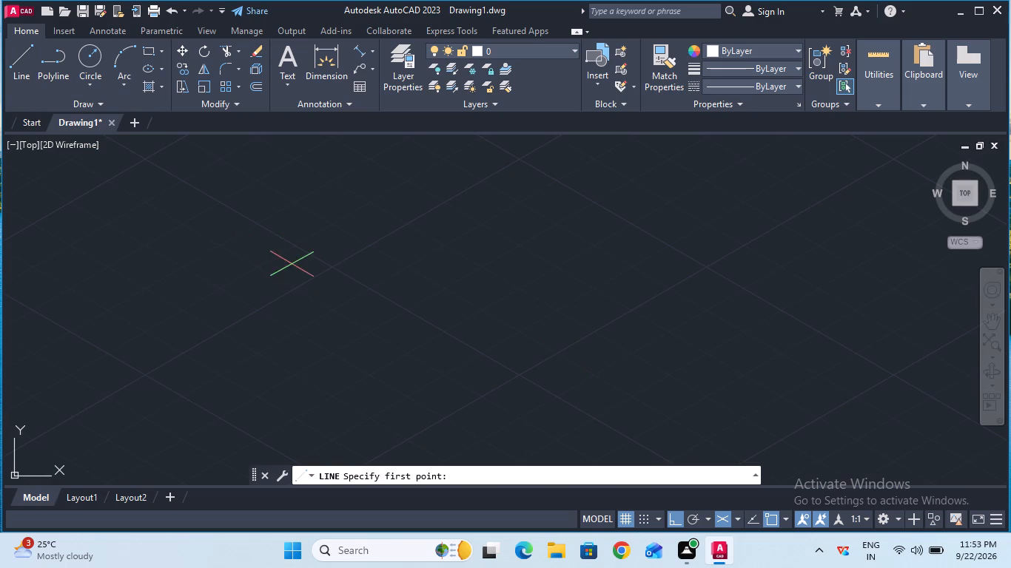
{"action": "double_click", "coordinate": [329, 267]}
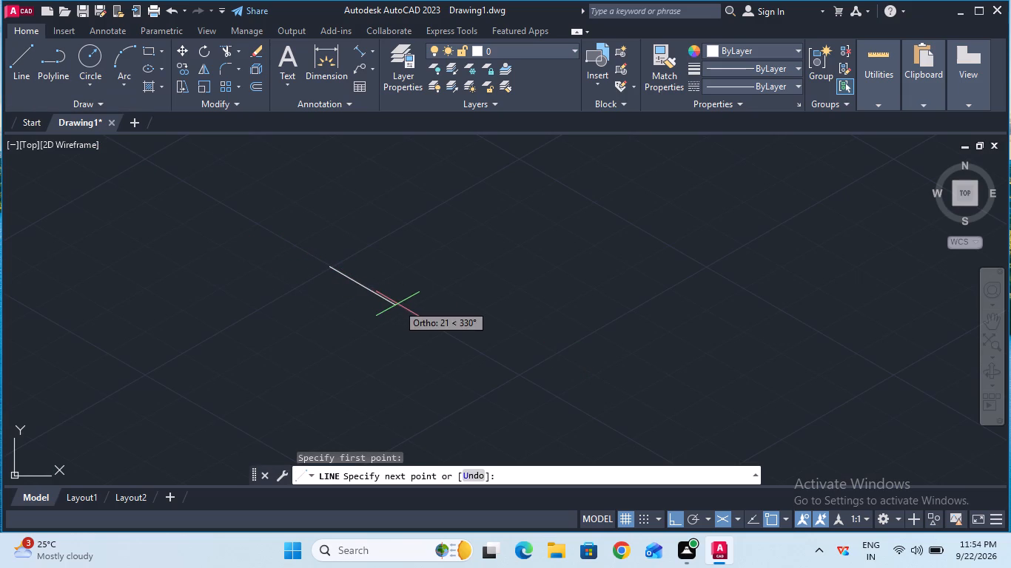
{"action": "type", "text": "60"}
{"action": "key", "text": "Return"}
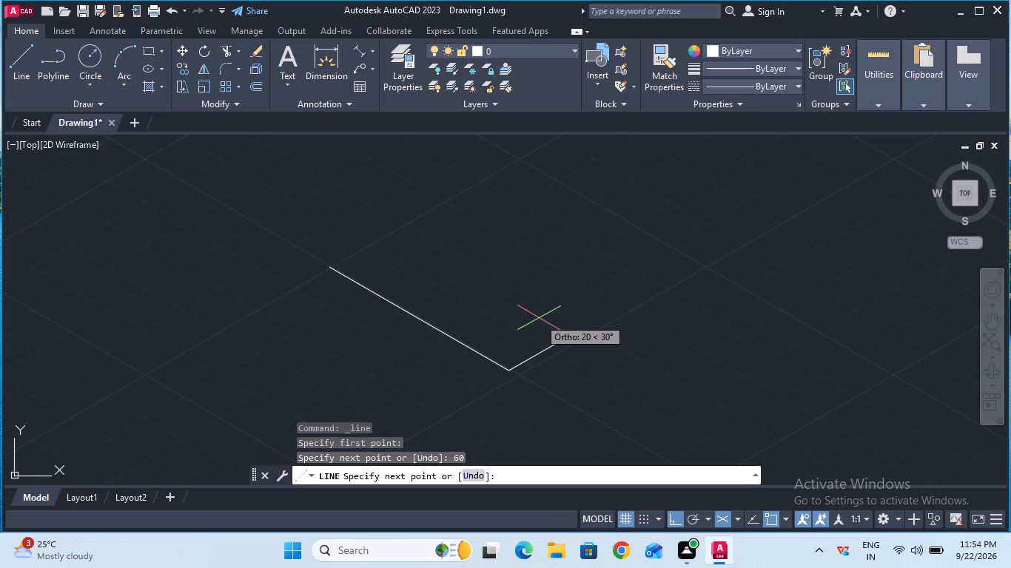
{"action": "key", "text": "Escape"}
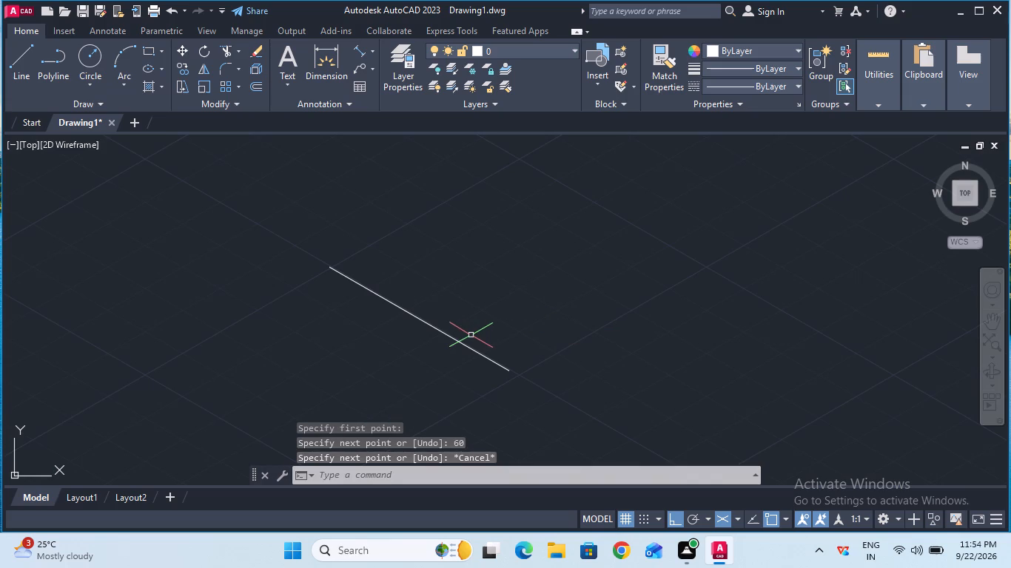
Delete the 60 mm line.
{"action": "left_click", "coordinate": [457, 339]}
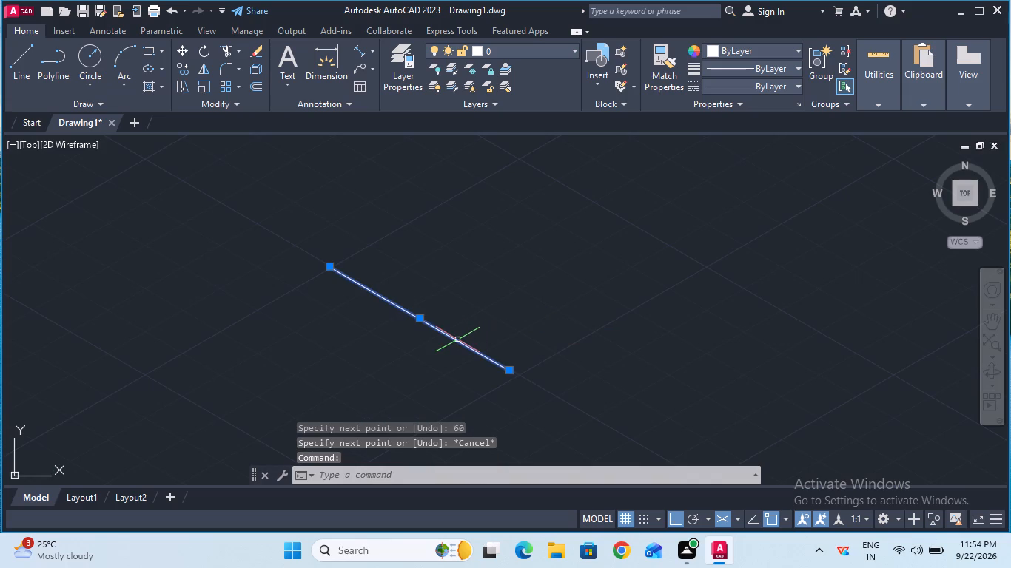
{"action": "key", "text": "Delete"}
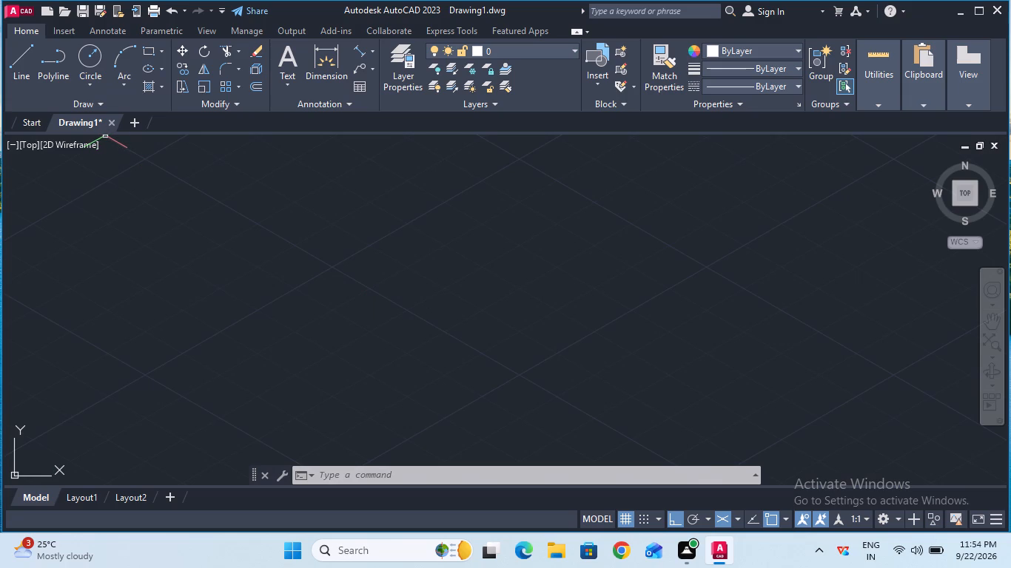
Draw two connected base edges on the top isoplane: 50 mm at 330°, followed by 60 mm at 30°.
{"action": "left_click", "coordinate": [23, 68]}
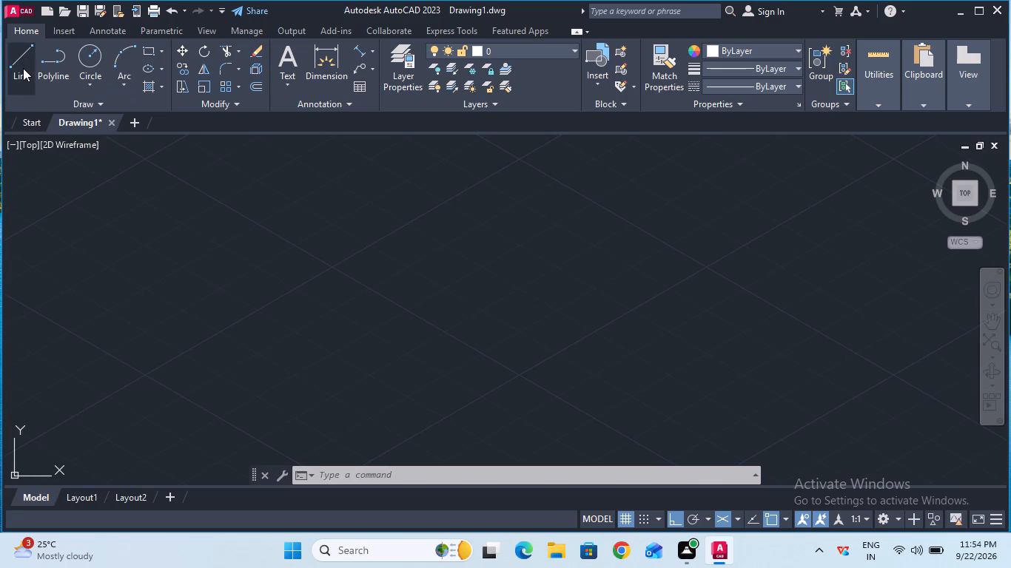
{"action": "double_click", "coordinate": [334, 267]}
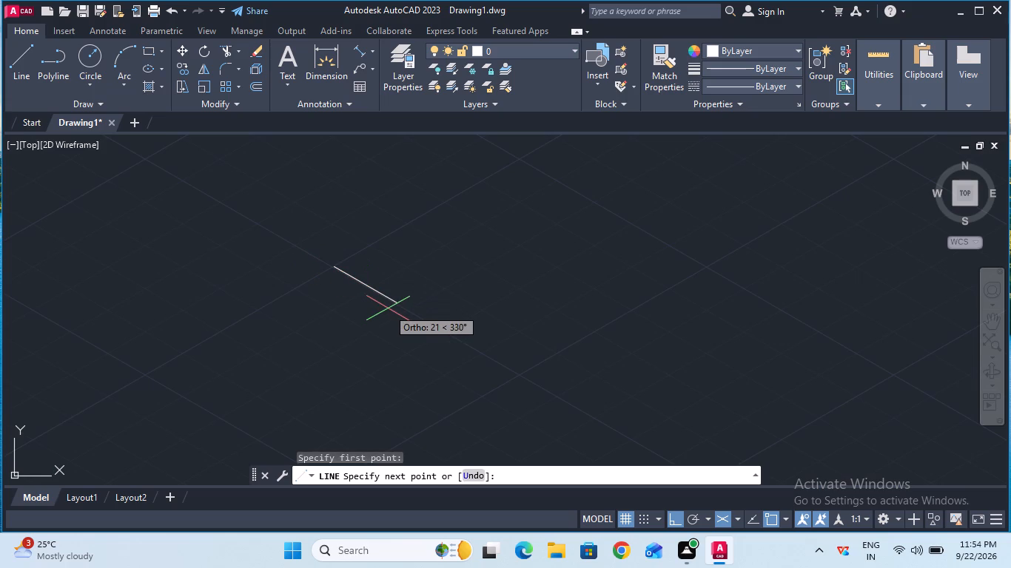
{"action": "type", "text": "50"}
{"action": "key", "text": "Return"}
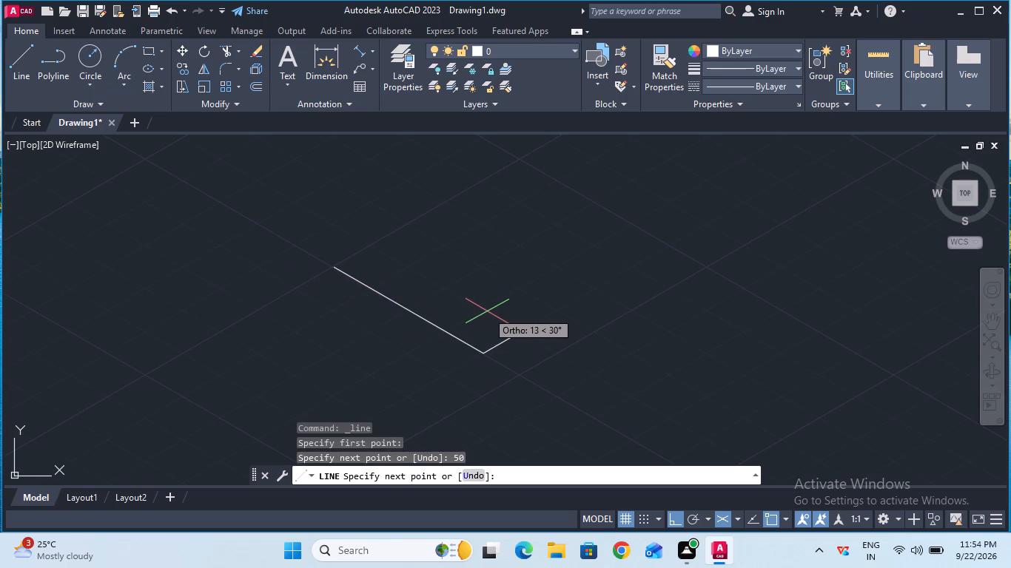
{"action": "key", "text": "6"}
{"action": "key", "text": "0"}
{"action": "key", "text": "Return"}
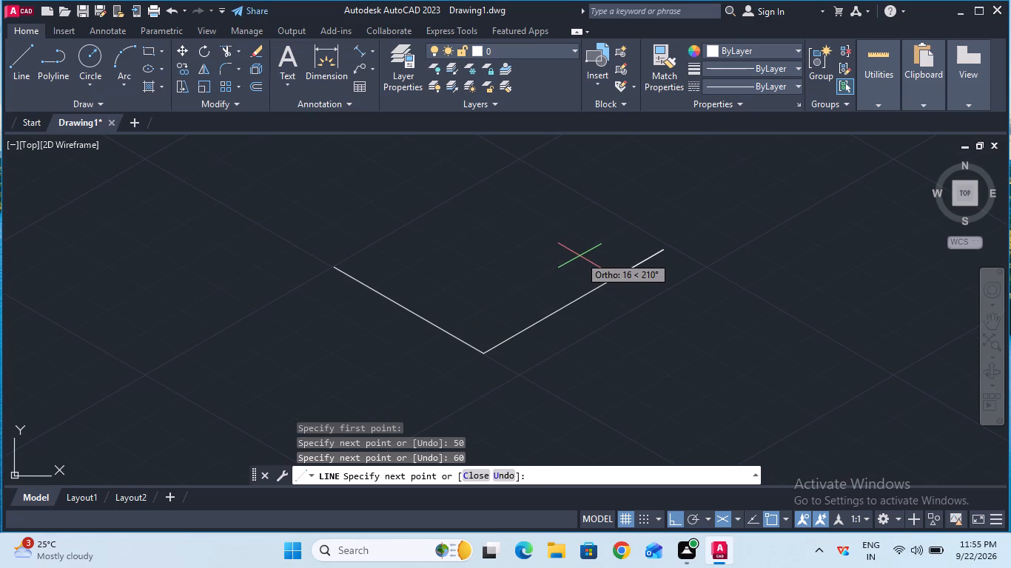
Switch to the right isoplane and continue the line 95 mm vertically upward from the end of the 60 mm edge.
{"action": "key", "text": "F5"}
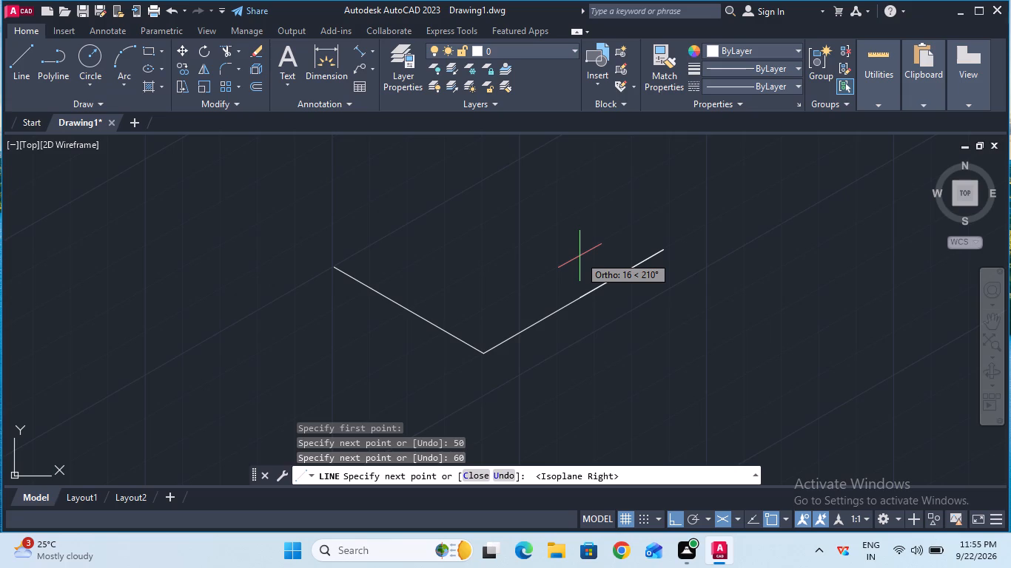
{"action": "key", "text": "F6"}
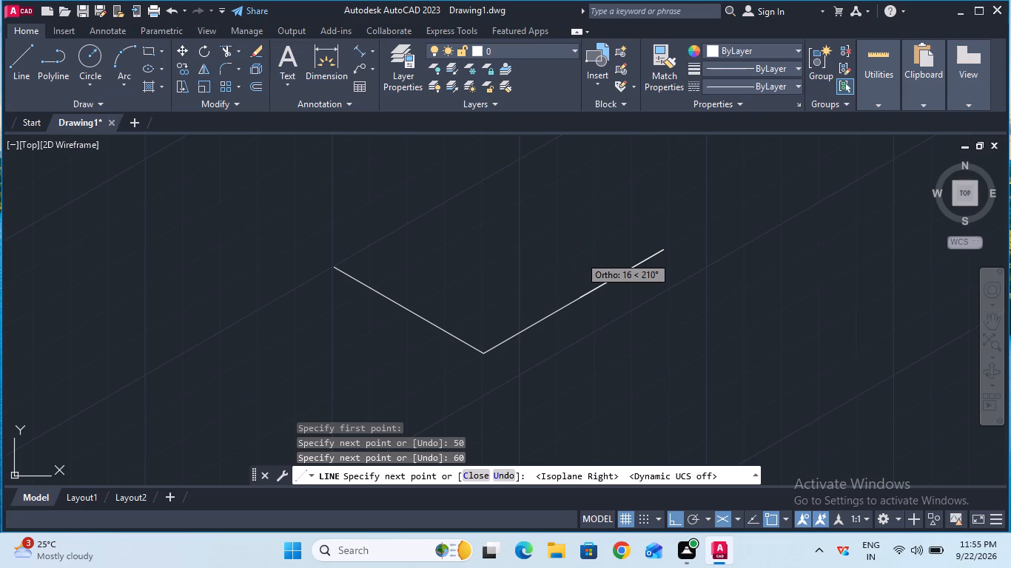
{"action": "key", "text": "F6"}
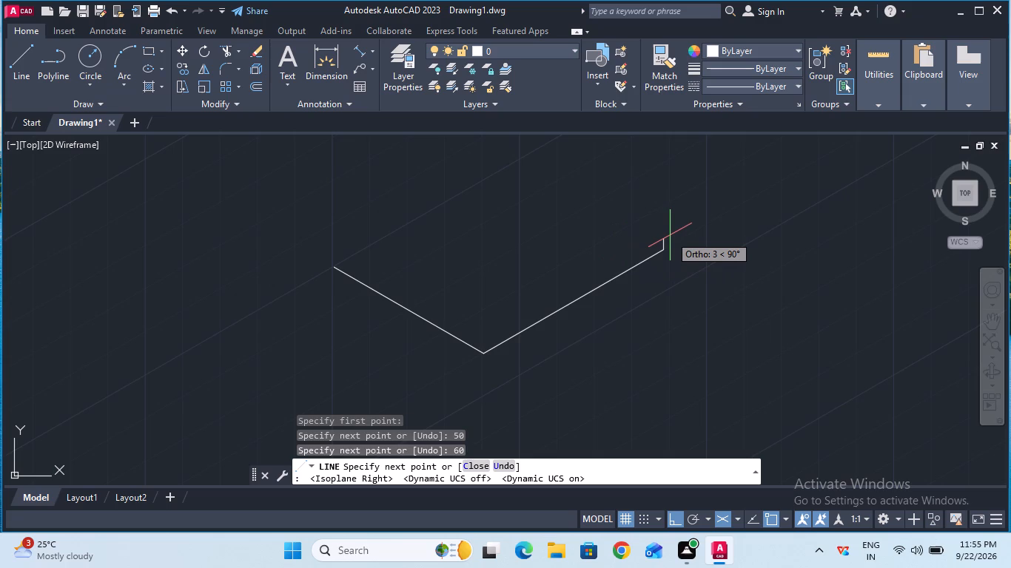
{"action": "scroll", "coordinate": [666, 235], "scroll_direction": "down", "scroll_amount": 2, "text": "ctrl"}
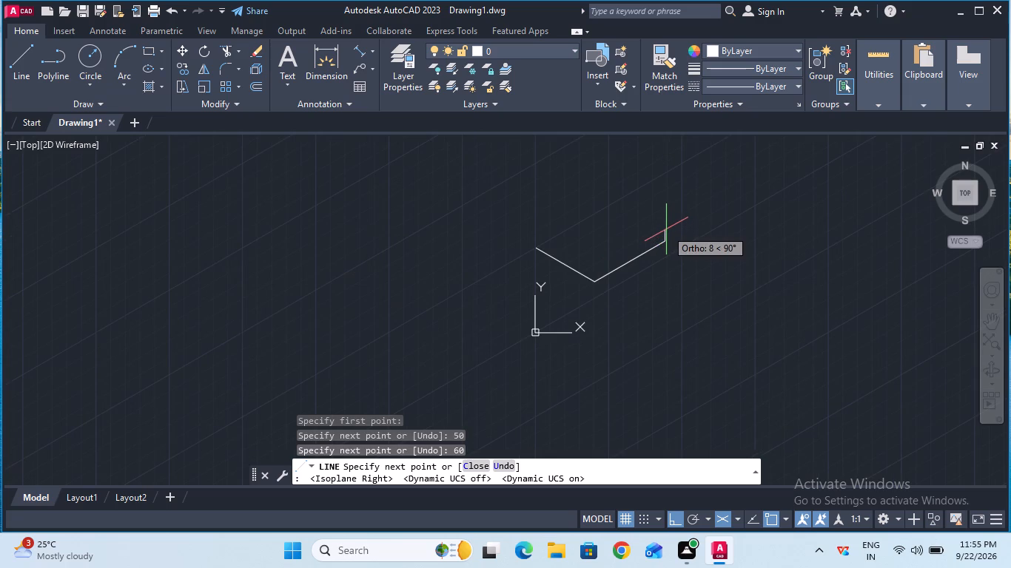
{"action": "key", "text": "9"}
{"action": "key", "text": "5"}
{"action": "key", "text": "Return"}
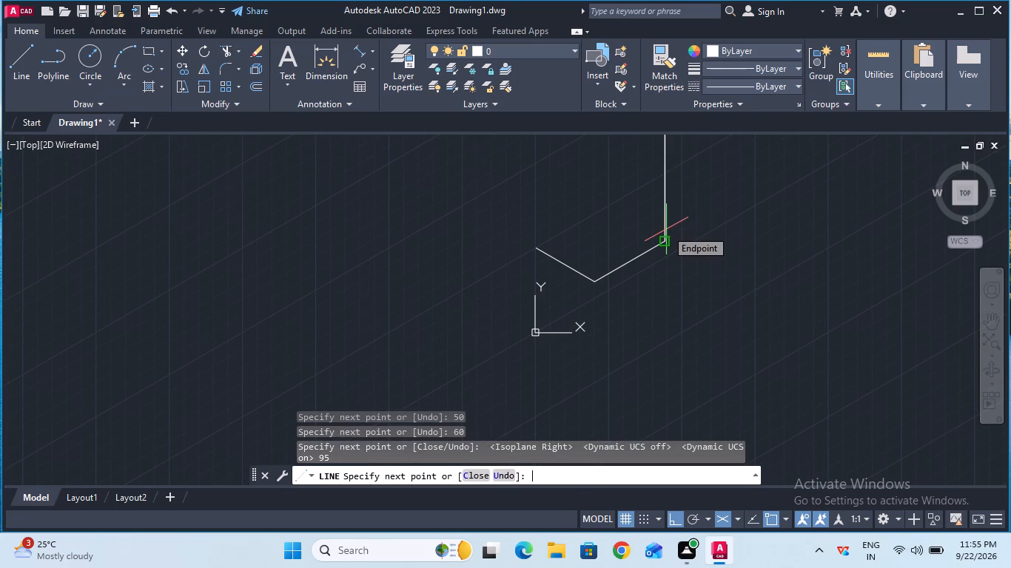
{"action": "scroll", "coordinate": [666, 229], "scroll_direction": "down", "scroll_amount": 1, "text": "ctrl"}
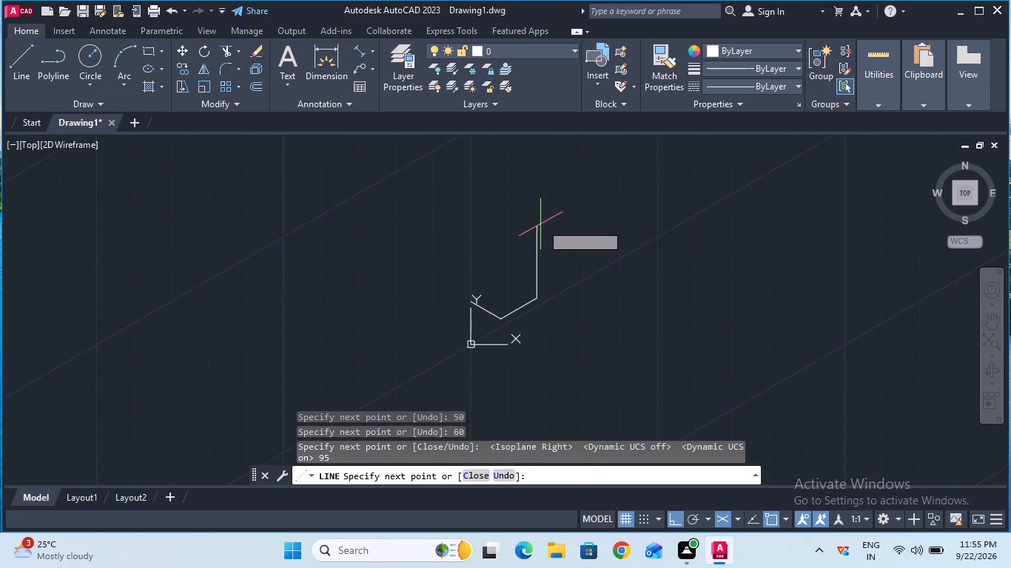
{"action": "key", "text": "Escape"}
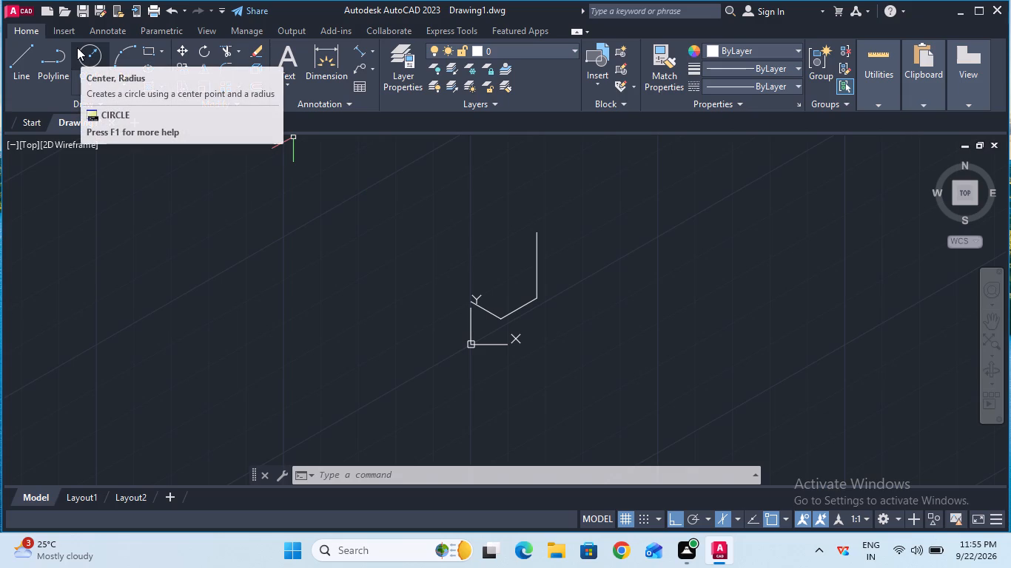
On the left isoplane, draw a 50 mm line from the top of the 95 mm vertical edge, parallel to the 50 mm base edge.
{"action": "left_click", "coordinate": [31, 53]}
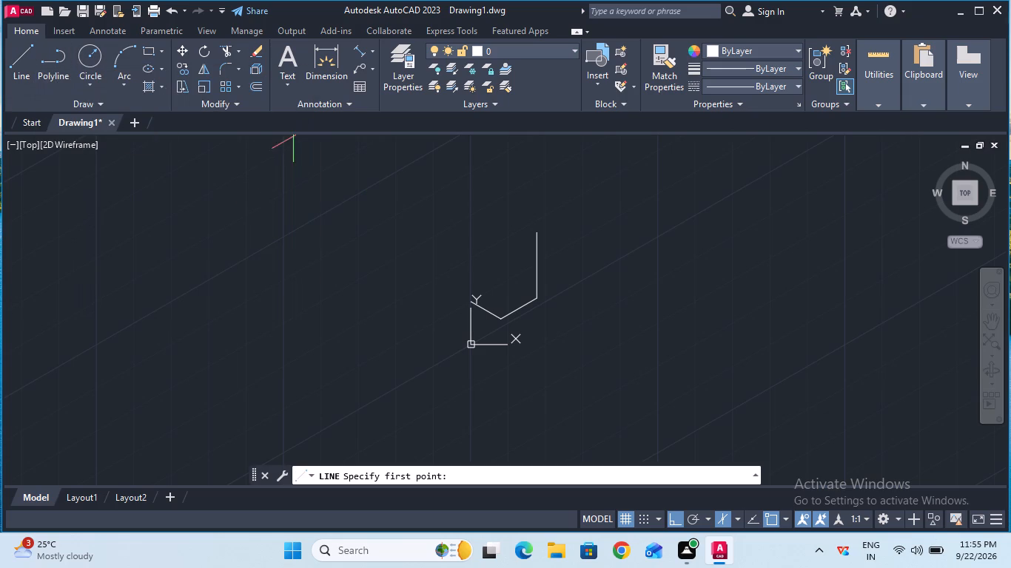
{"action": "left_click", "coordinate": [534, 234]}
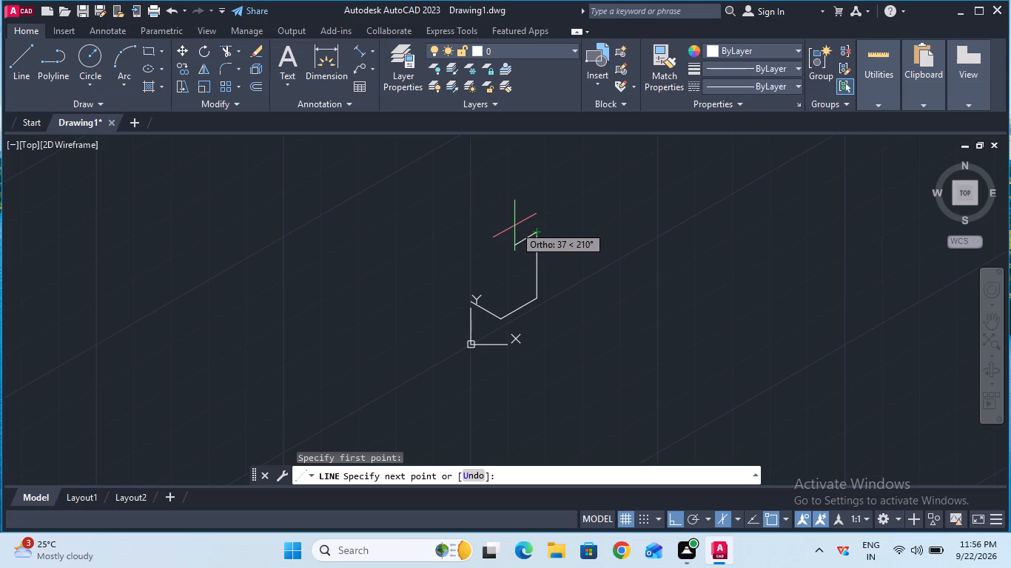
{"action": "key", "text": "F5"}
{"action": "type", "text": "50"}
{"action": "key", "text": "Return"}
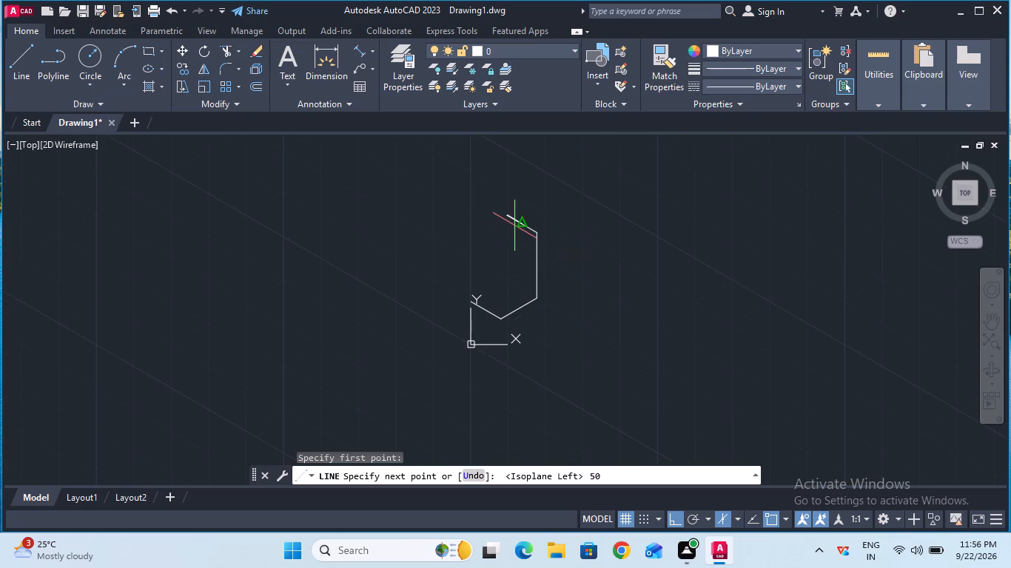
{"action": "key", "text": "Escape"}
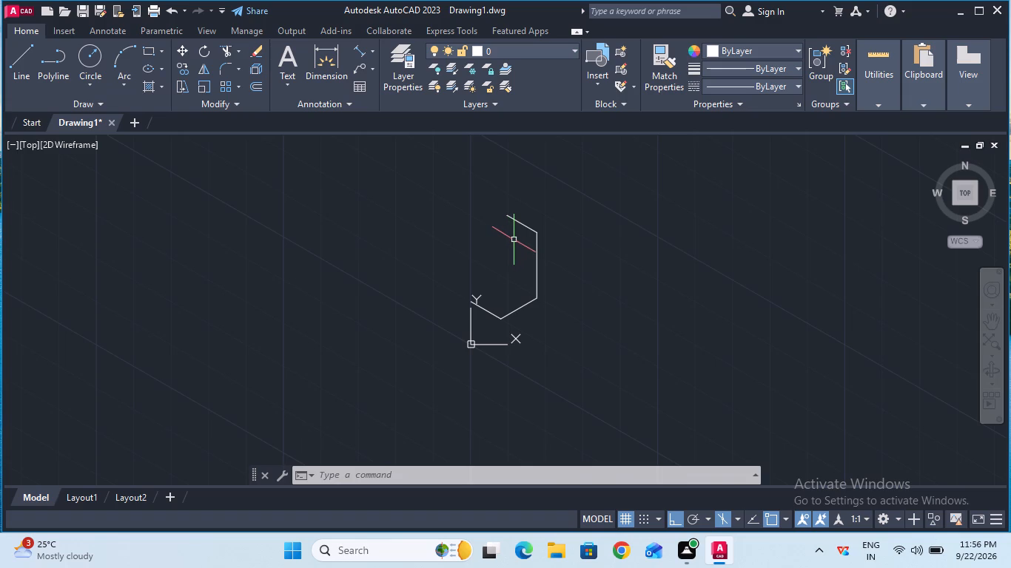
Draw a left-isoplane isocircle of radius 25 mm centred on the midpoint of the upper 50 mm line.
{"action": "scroll", "coordinate": [514, 240], "scroll_direction": "up", "scroll_amount": 1, "text": "ctrl"}
{"action": "key", "text": "F5"}
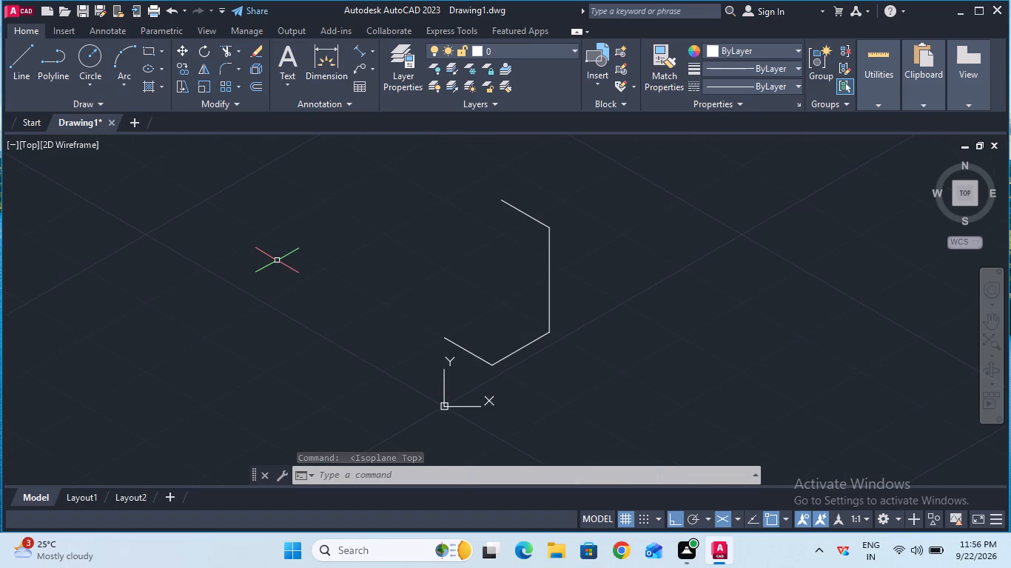
{"action": "key", "text": "e"}
{"action": "type", "text": "ll"}
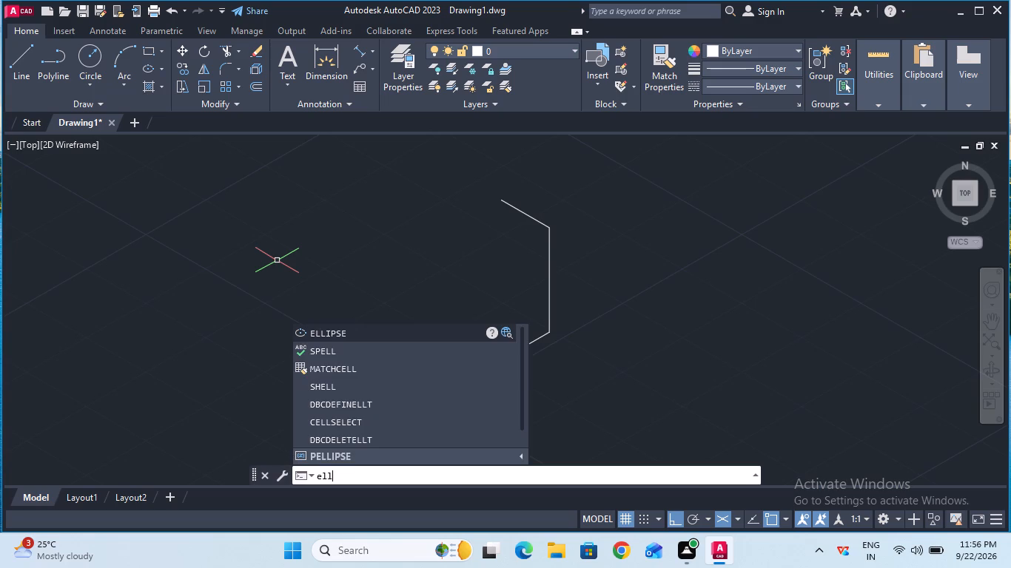
{"action": "left_click", "coordinate": [346, 335]}
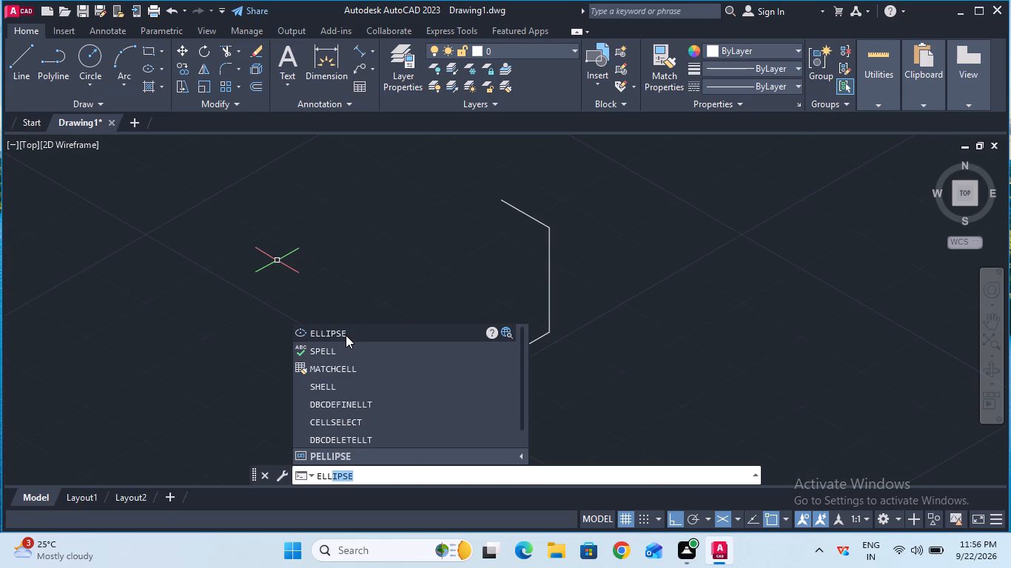
{"action": "left_click", "coordinate": [622, 470]}
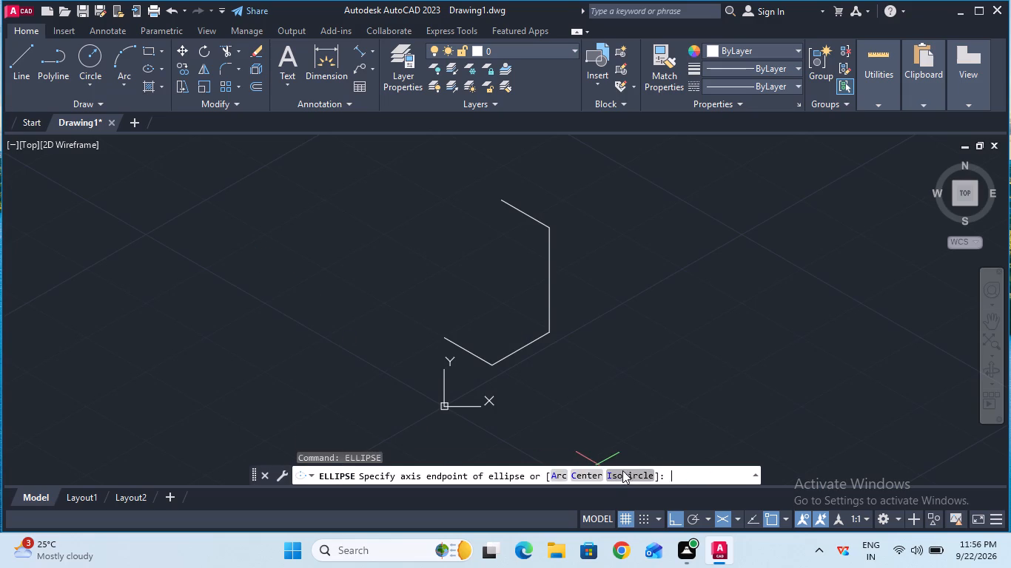
{"action": "left_click", "coordinate": [525, 216]}
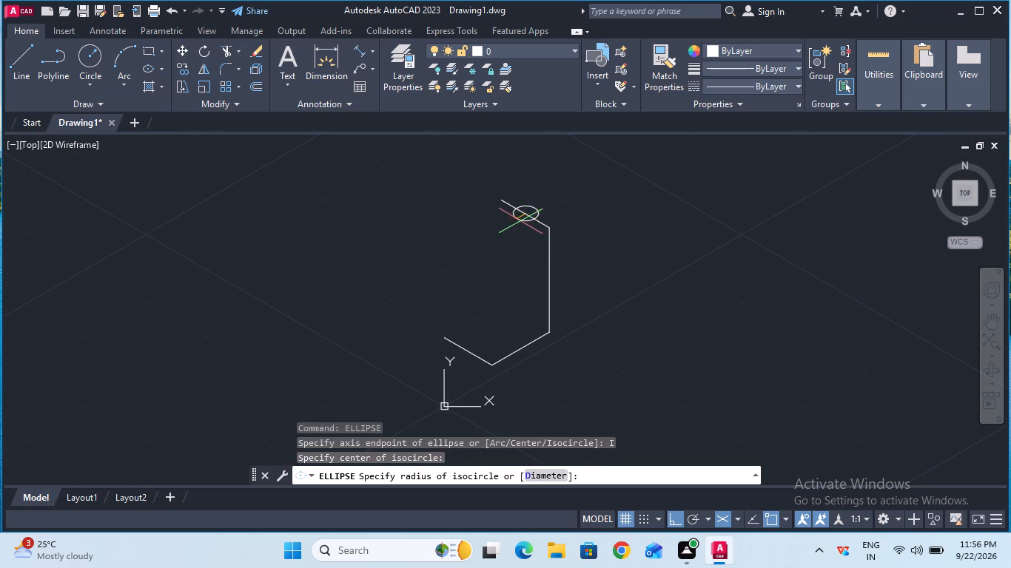
{"action": "key", "text": "F5"}
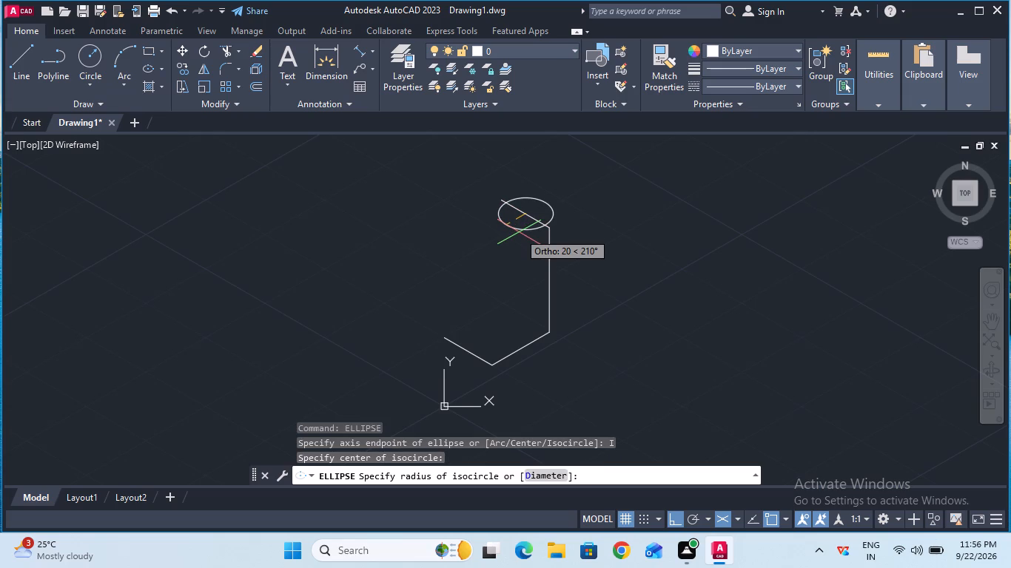
{"action": "key", "text": "F5"}
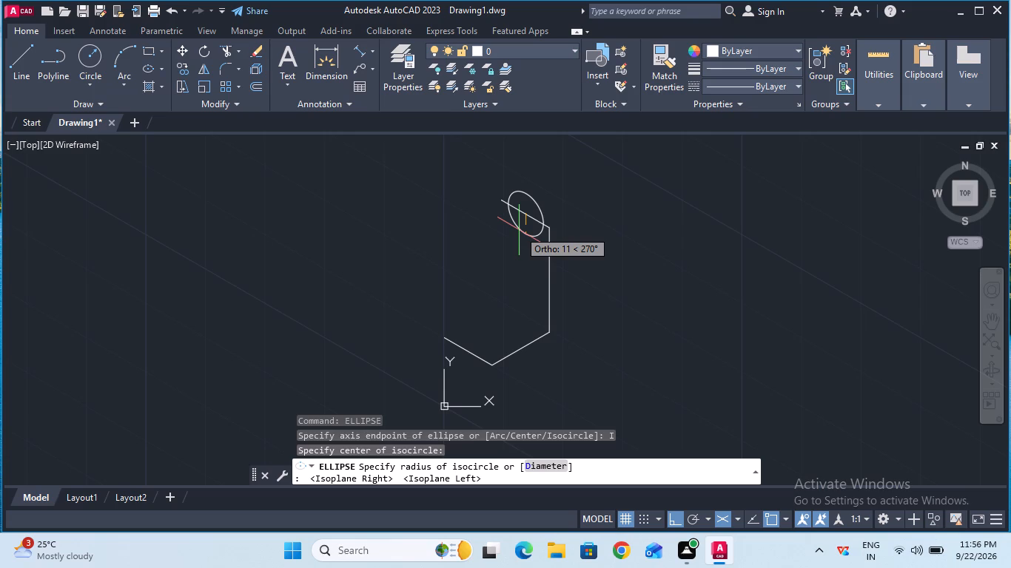
{"action": "type", "text": "25"}
{"action": "key", "text": "Return"}
{"action": "key", "text": "Escape"}
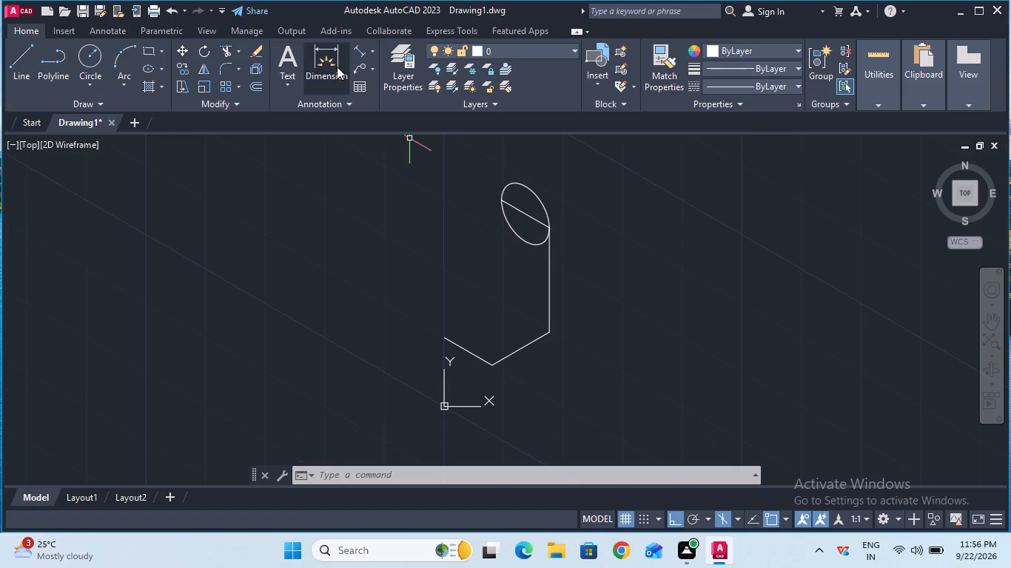
Trim away the 50 mm line crossing the inside of the 25 mm radius isocircle.
{"action": "double_click", "coordinate": [226, 50]}
{"action": "scroll", "coordinate": [523, 223], "scroll_direction": "up", "scroll_amount": 1, "text": "ctrl"}
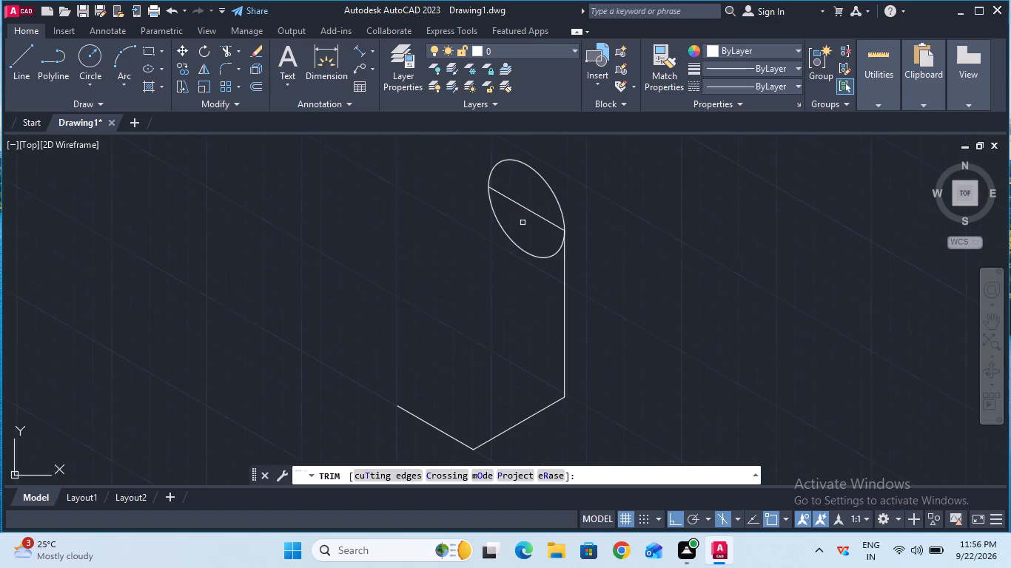
{"action": "scroll", "coordinate": [523, 223], "scroll_direction": "up", "scroll_amount": 1, "text": "ctrl"}
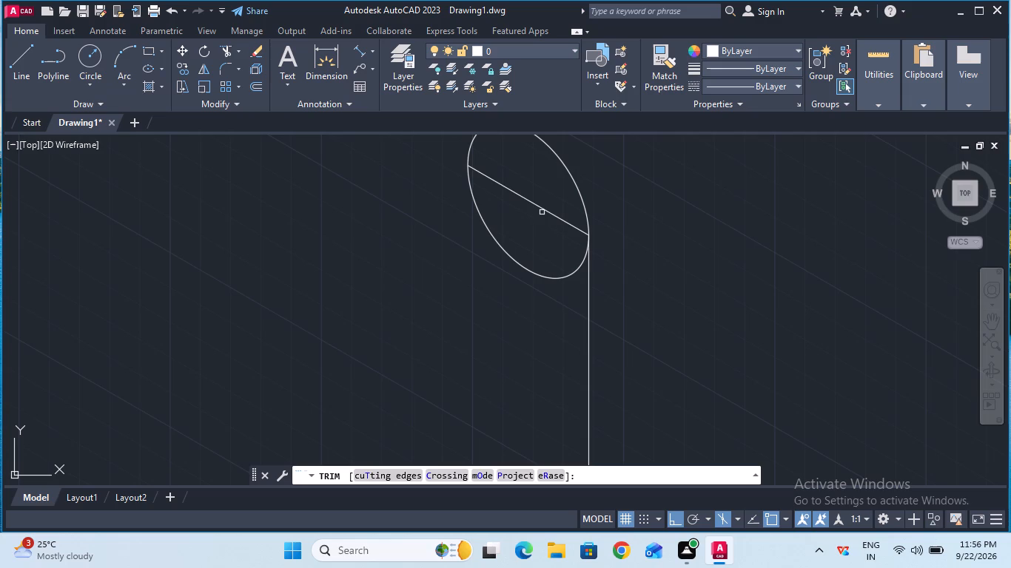
{"action": "left_click", "coordinate": [543, 210]}
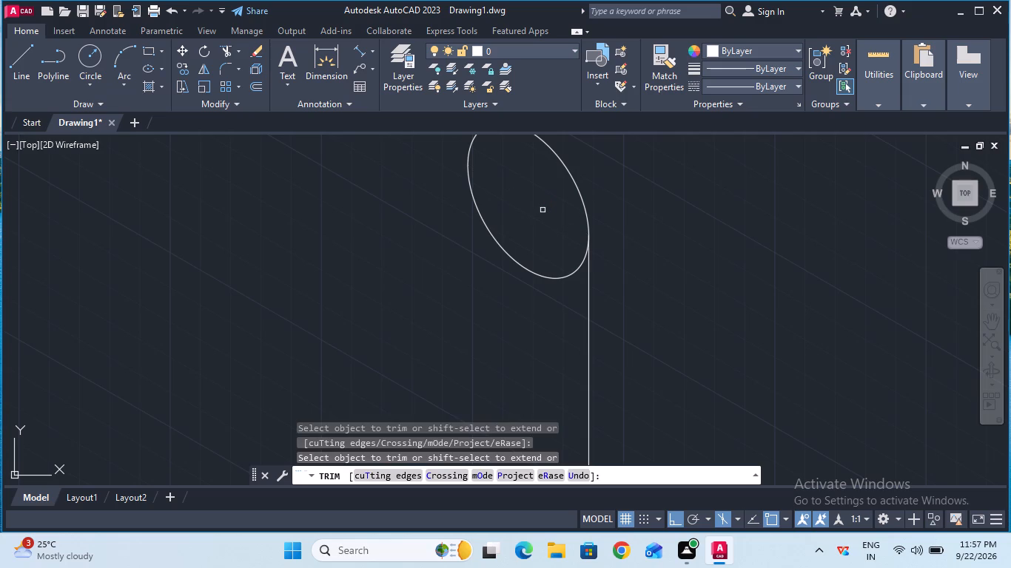
{"action": "key", "text": "Escape"}
Draw a concentric isocircle of radius 20 mm inside the 25 mm radius isocircle, on the left isoplane.
{"action": "scroll", "coordinate": [543, 210], "scroll_direction": "down", "scroll_amount": 1, "text": "ctrl"}
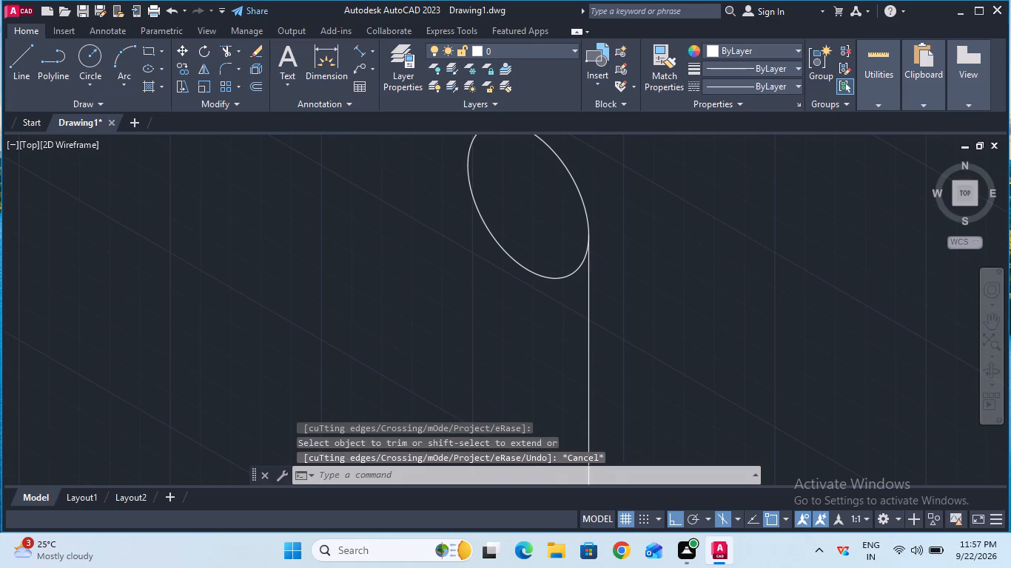
{"action": "scroll", "coordinate": [543, 210], "scroll_direction": "down", "scroll_amount": 1, "text": "ctrl"}
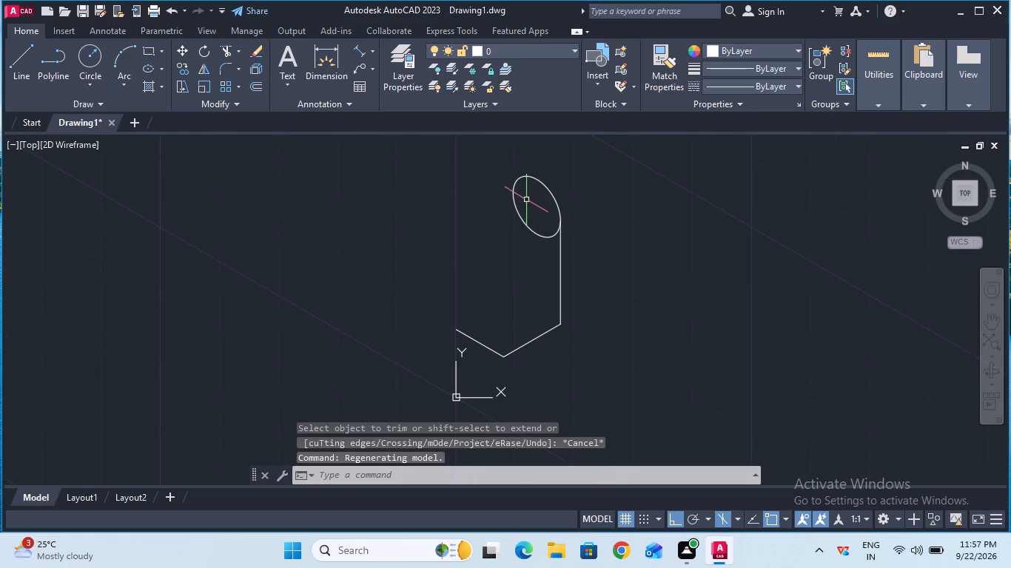
{"action": "left_click", "coordinate": [412, 483]}
{"action": "type", "text": "ell"}
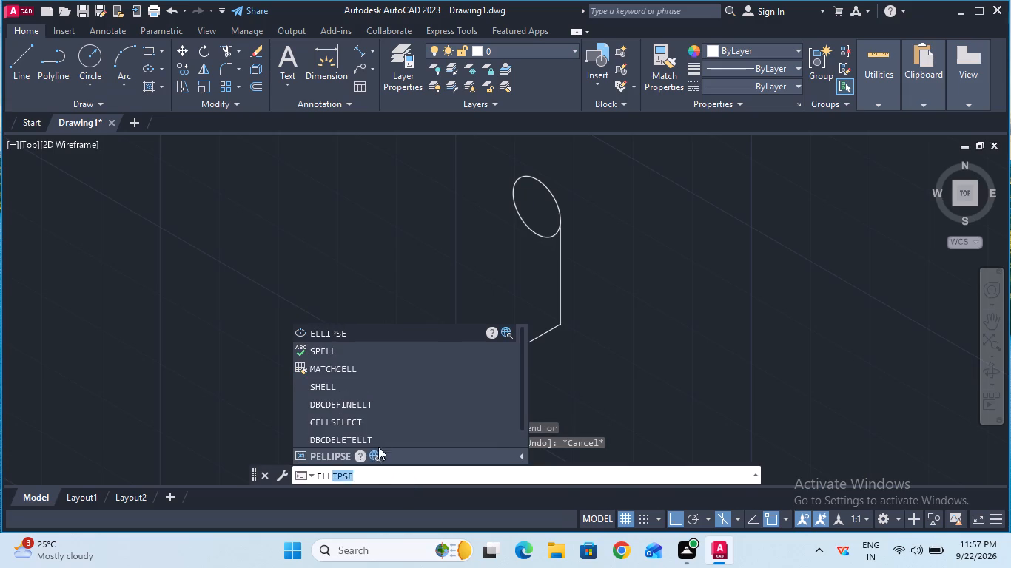
{"action": "left_click", "coordinate": [346, 335]}
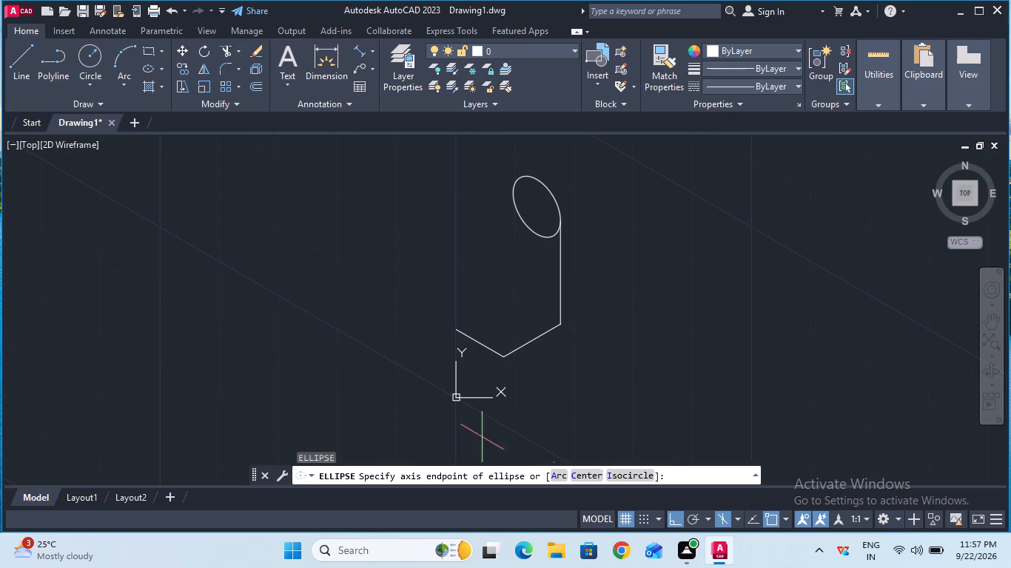
{"action": "left_click", "coordinate": [622, 473]}
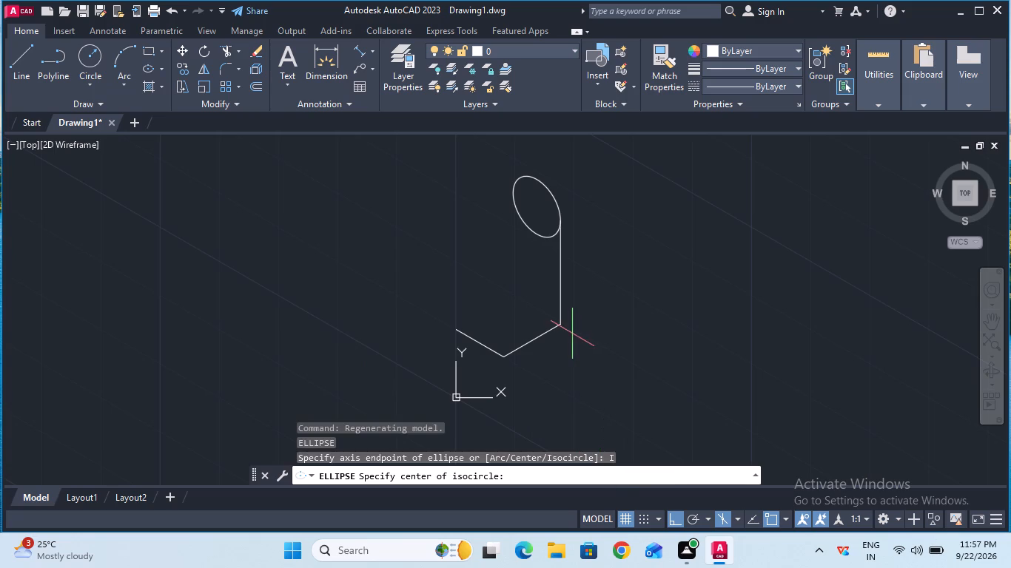
{"action": "left_click", "coordinate": [534, 210]}
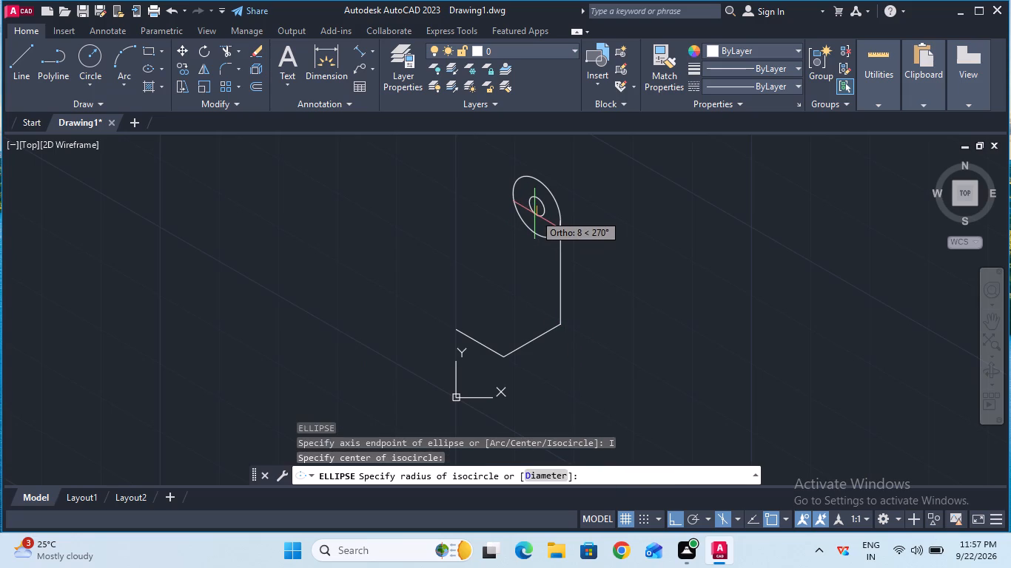
{"action": "type", "text": "20"}
{"action": "key", "text": "Return"}
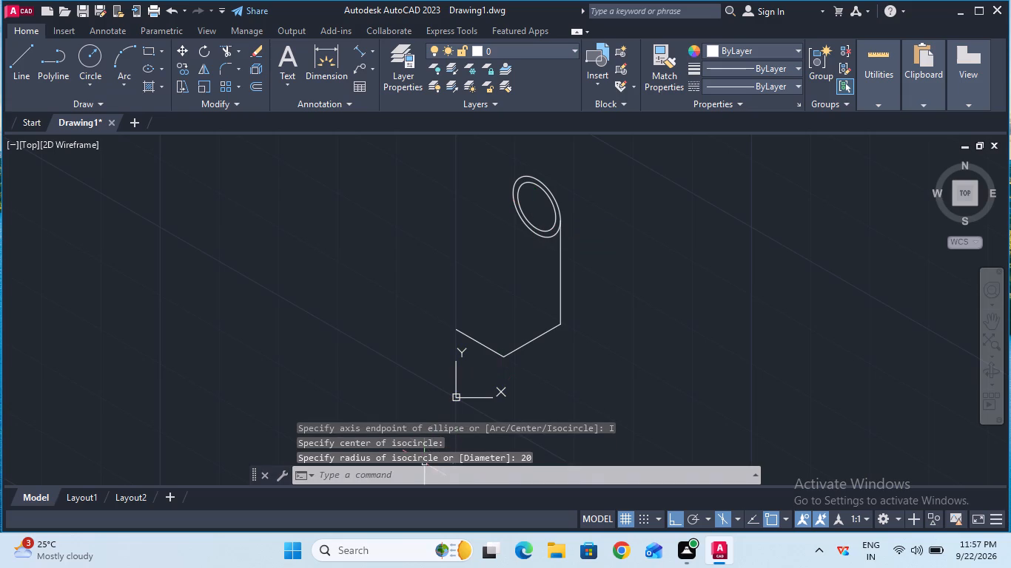
Draw a third concentric isocircle of radius 15 mm at the same centre on the left isoplane.
{"action": "double_click", "coordinate": [421, 471]}
{"action": "type", "text": "ell"}
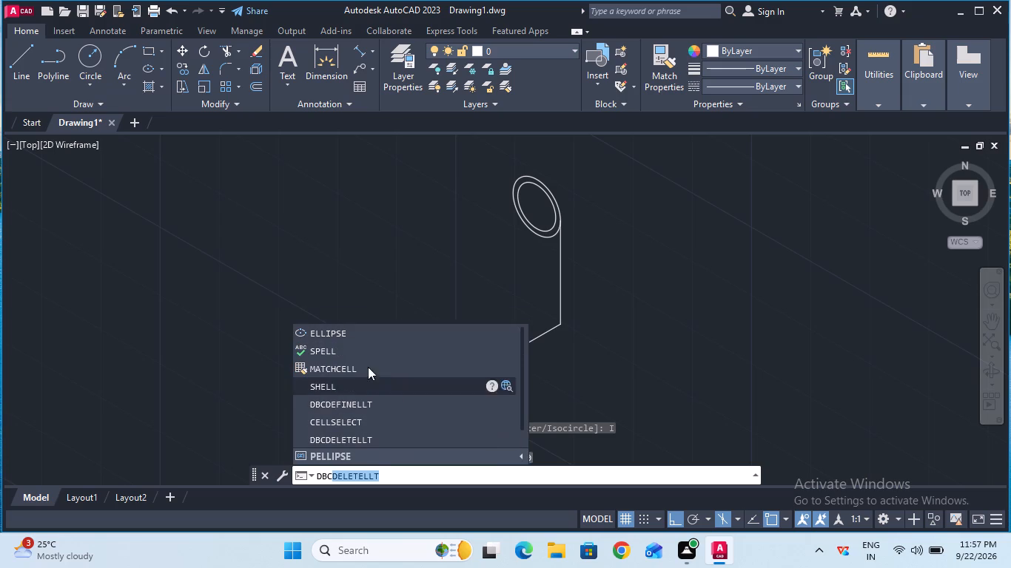
{"action": "left_click", "coordinate": [356, 326]}
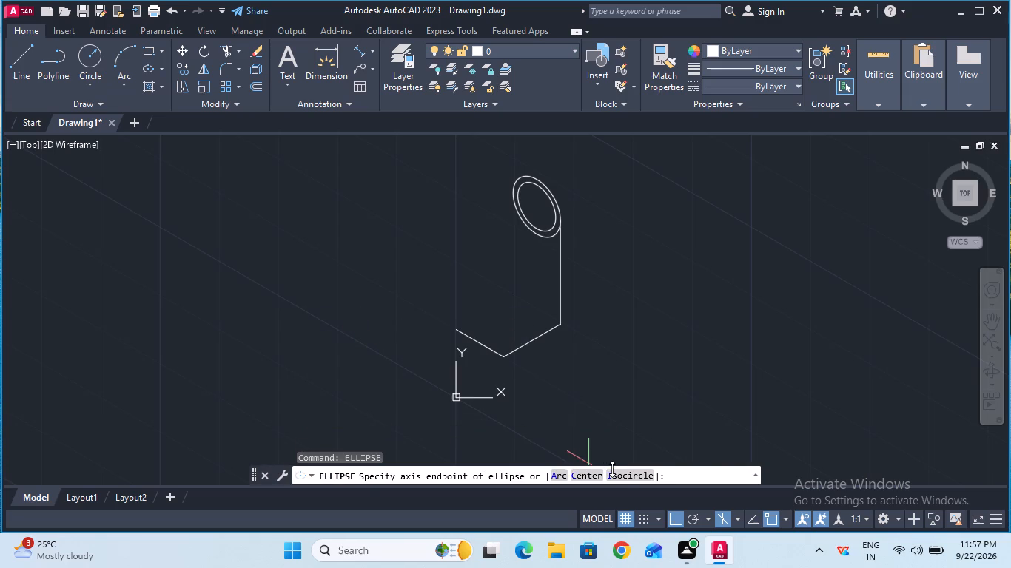
{"action": "left_click", "coordinate": [620, 475]}
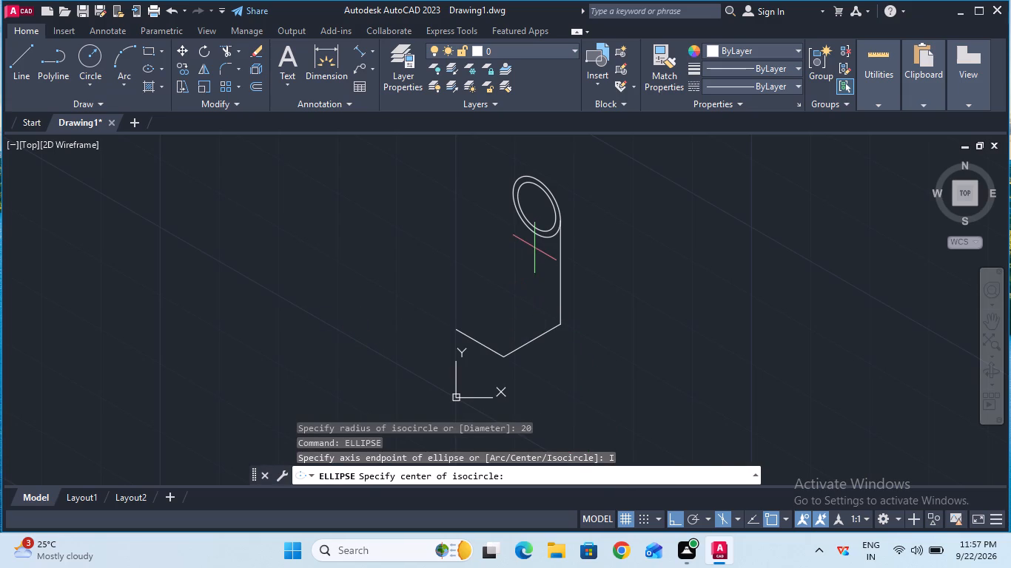
{"action": "left_click", "coordinate": [535, 207]}
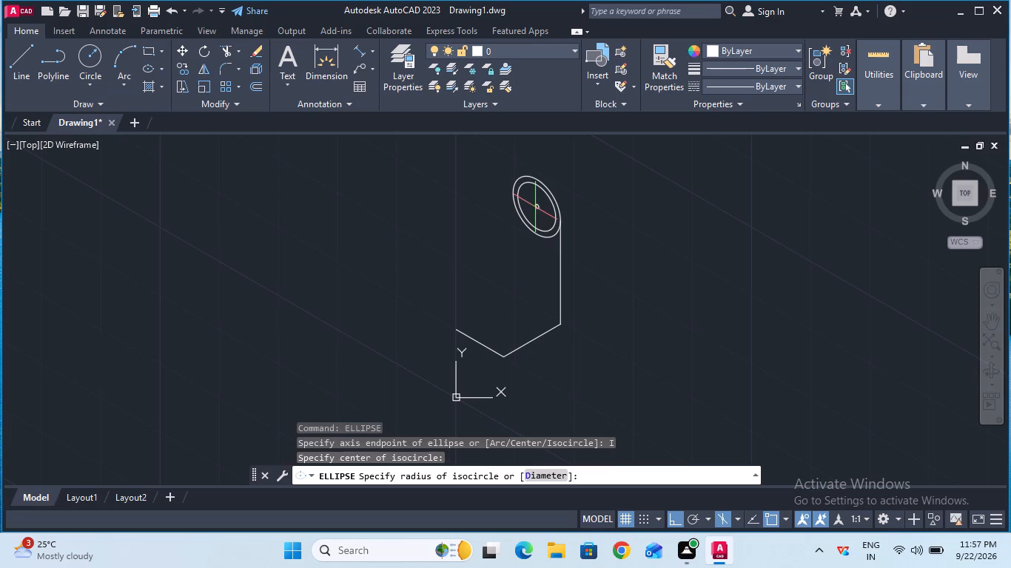
{"action": "type", "text": "15"}
{"action": "key", "text": "Return"}
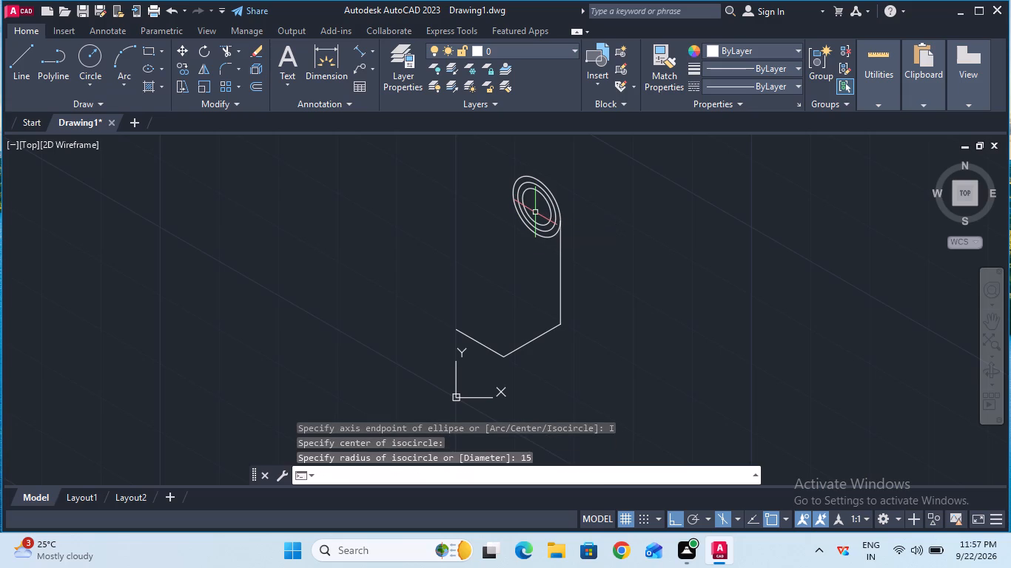
{"action": "key", "text": "Escape"}
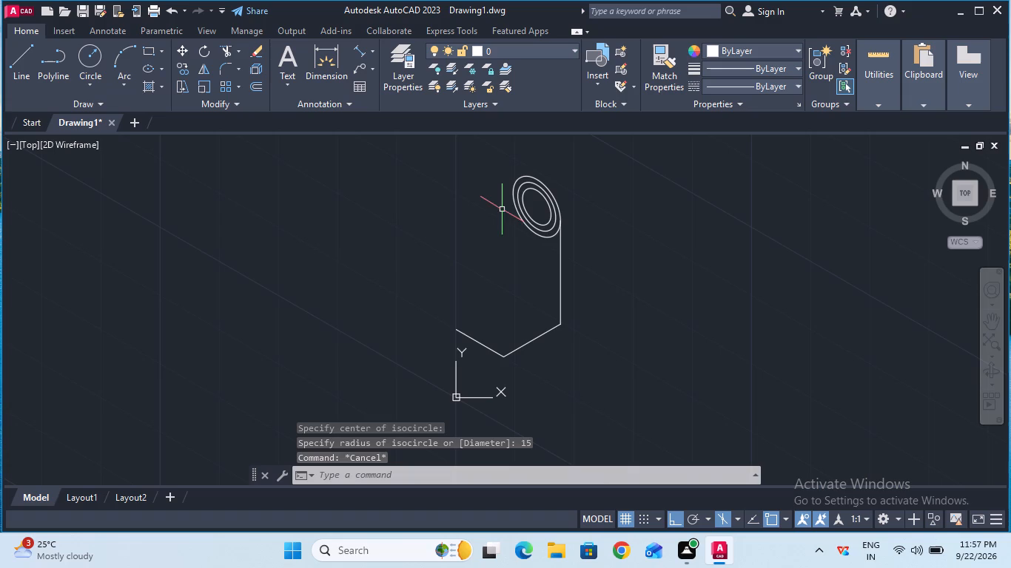
Copy the 20 mm and 15 mm radius isocircles 10 mm along the 210° direction on the top isoplane, from their common centre.
{"action": "scroll", "coordinate": [524, 209], "scroll_direction": "up", "scroll_amount": 1, "text": "ctrl"}
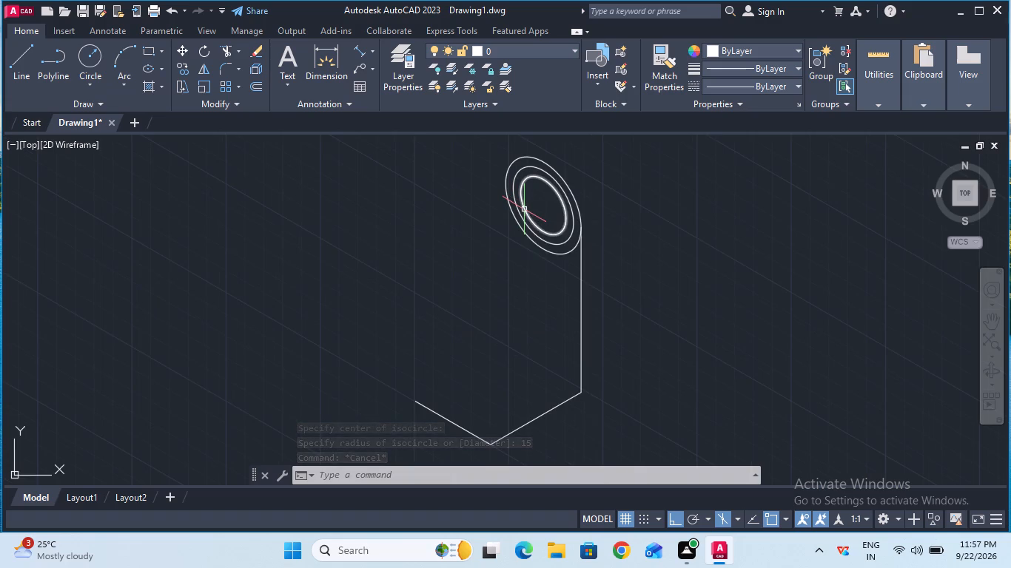
{"action": "left_click", "coordinate": [516, 206]}
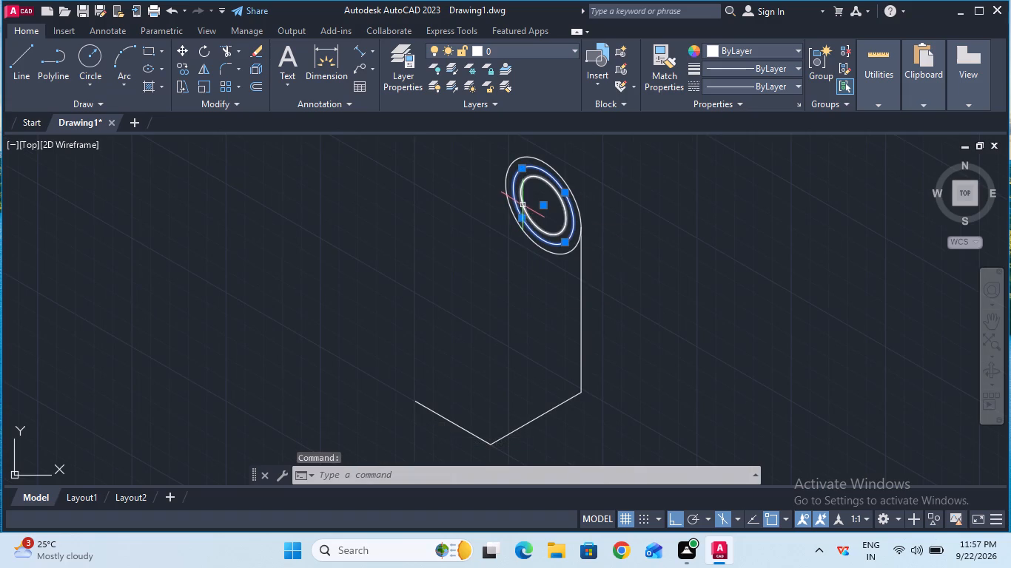
{"action": "left_click", "coordinate": [523, 205], "text": "shift"}
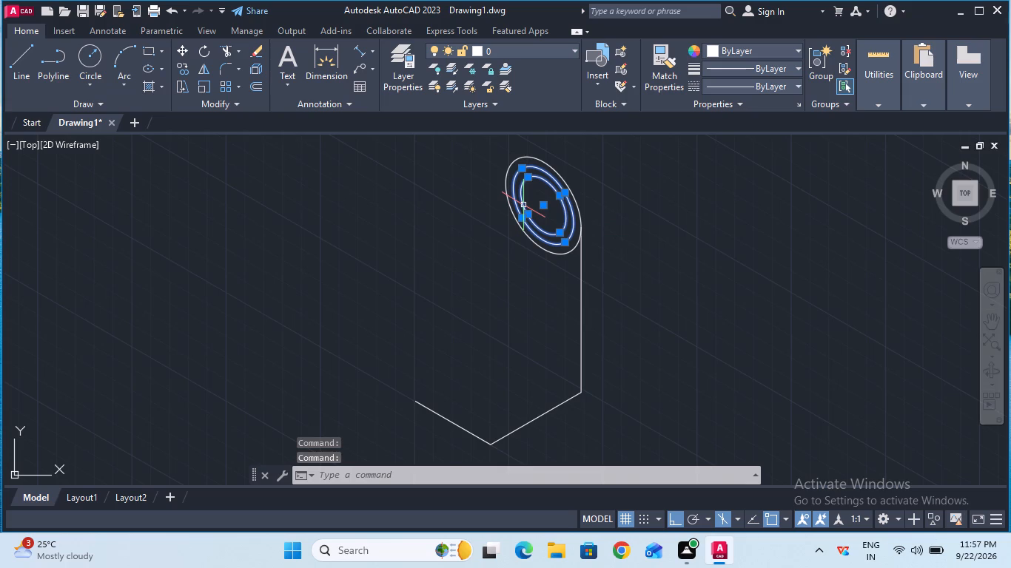
{"action": "left_click", "coordinate": [188, 67]}
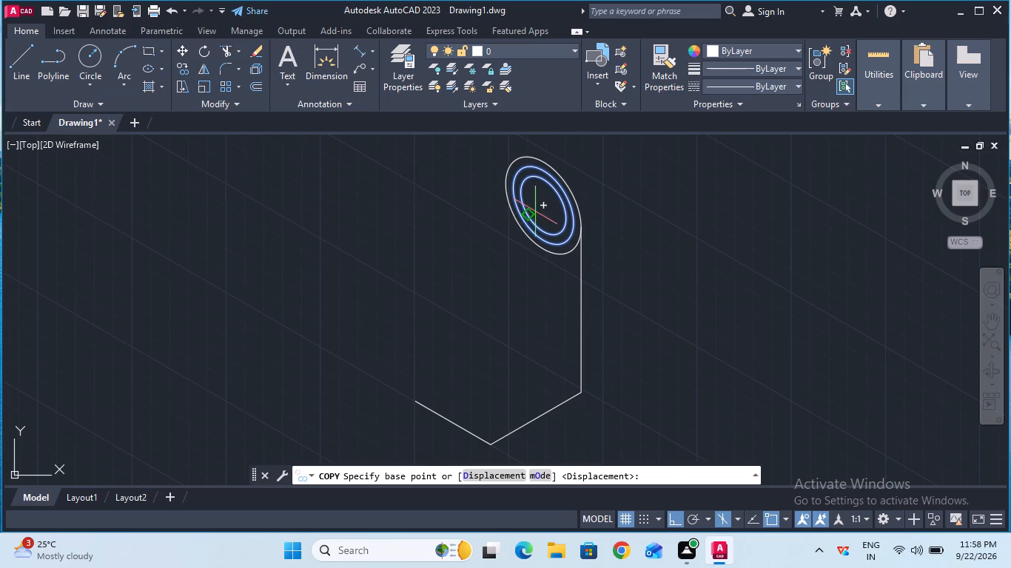
{"action": "left_click", "coordinate": [543, 209]}
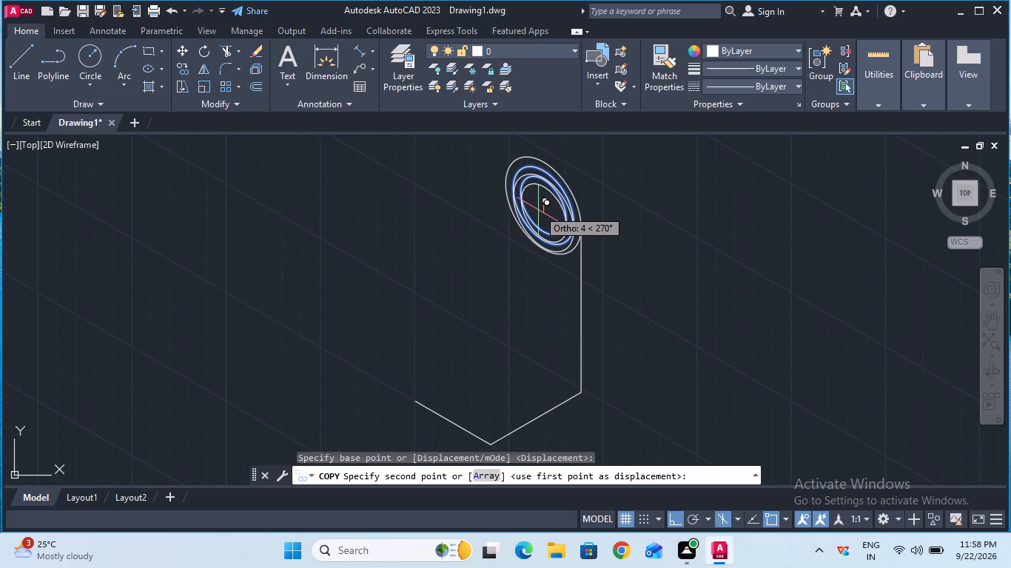
{"action": "key", "text": "F5"}
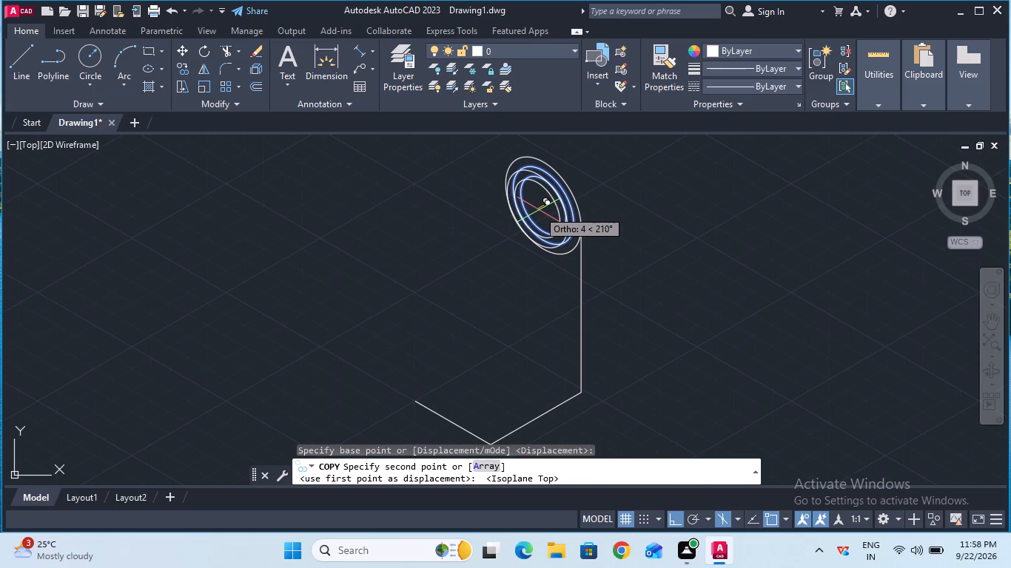
{"action": "key", "text": "1"}
{"action": "key", "text": "0"}
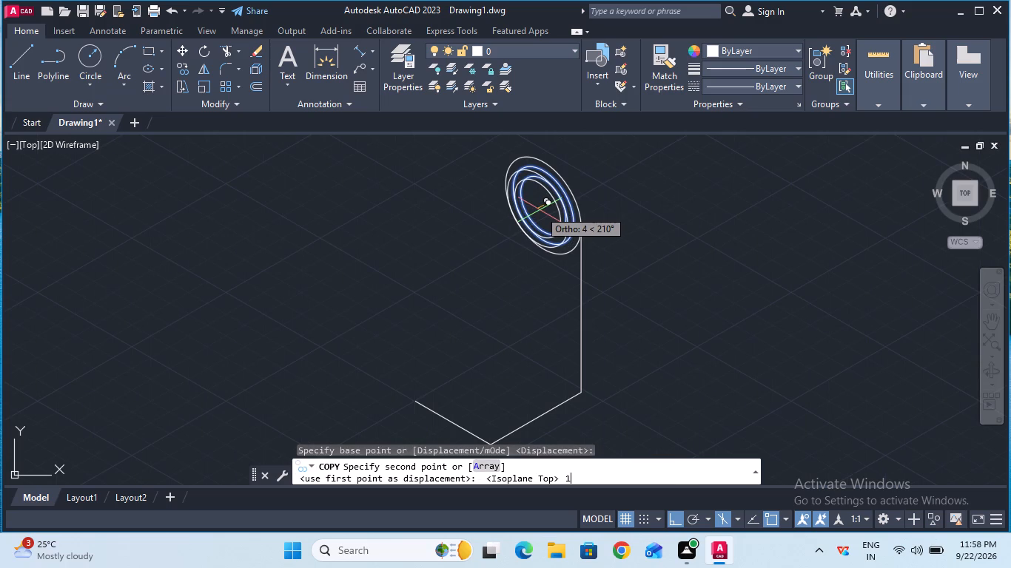
{"action": "key", "text": "Return"}
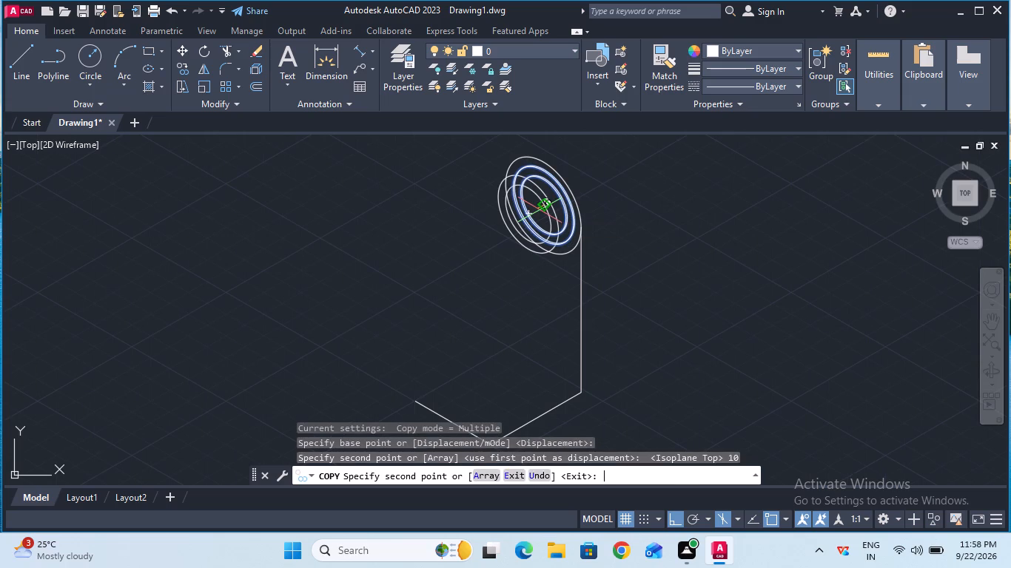
{"action": "key", "text": "Escape"}
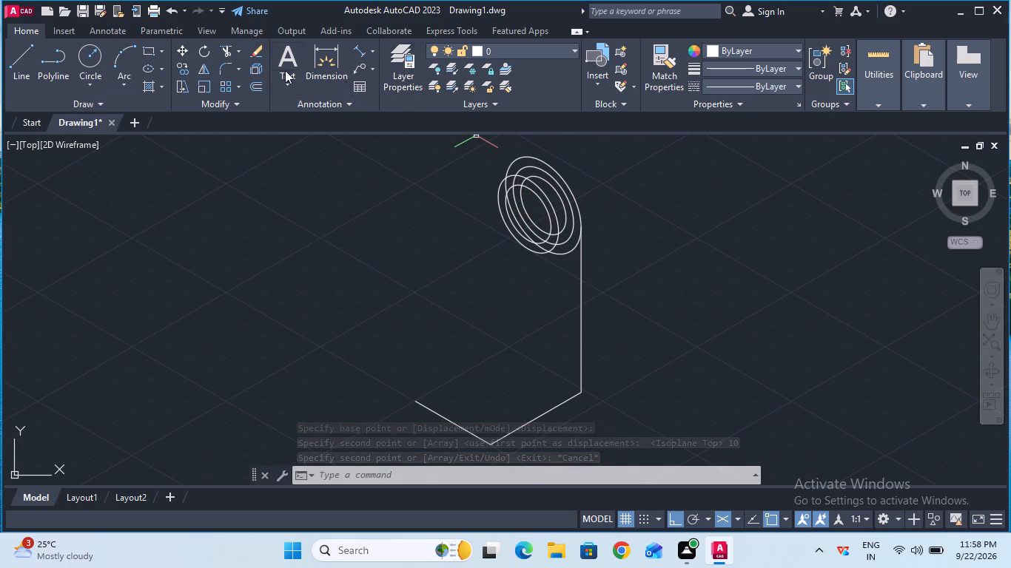
Trim the rear isocircle arcs hidden behind the copied front boss ring, keeping the rear bore arc seen through the 15 mm radius hole.
{"action": "left_click", "coordinate": [228, 52]}
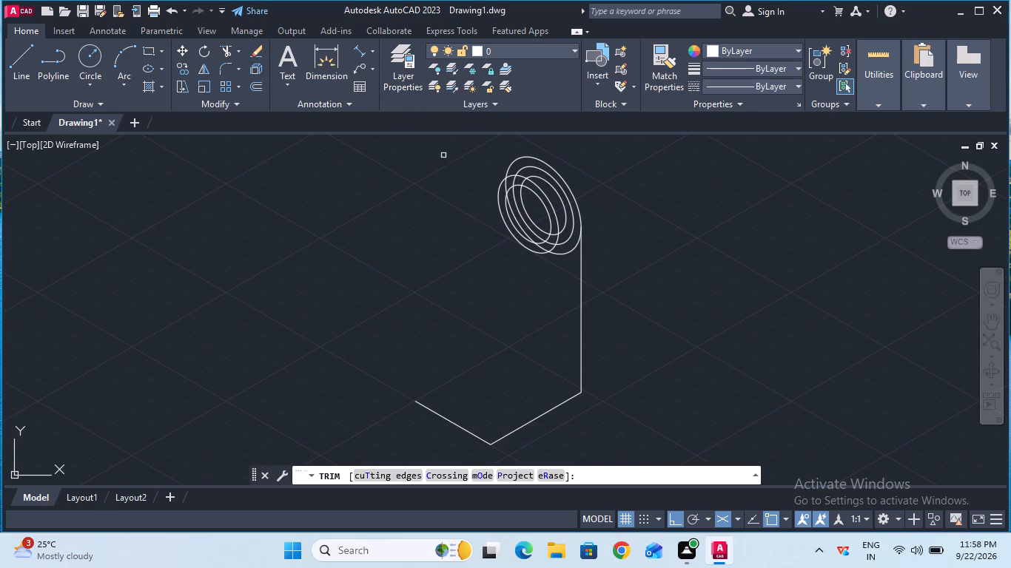
{"action": "left_click", "coordinate": [546, 183]}
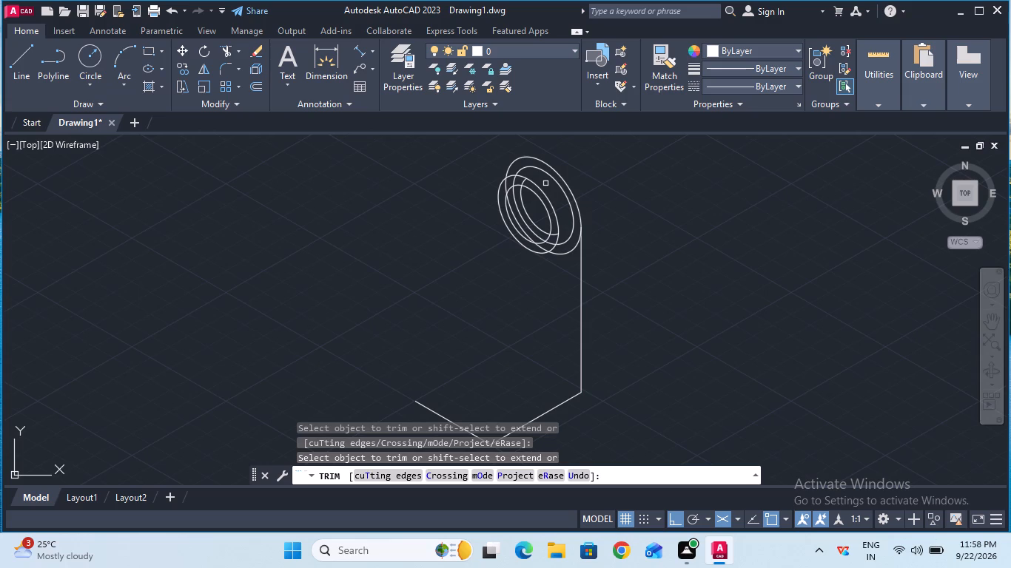
{"action": "scroll", "coordinate": [545, 183], "scroll_direction": "up", "scroll_amount": 1, "text": "ctrl"}
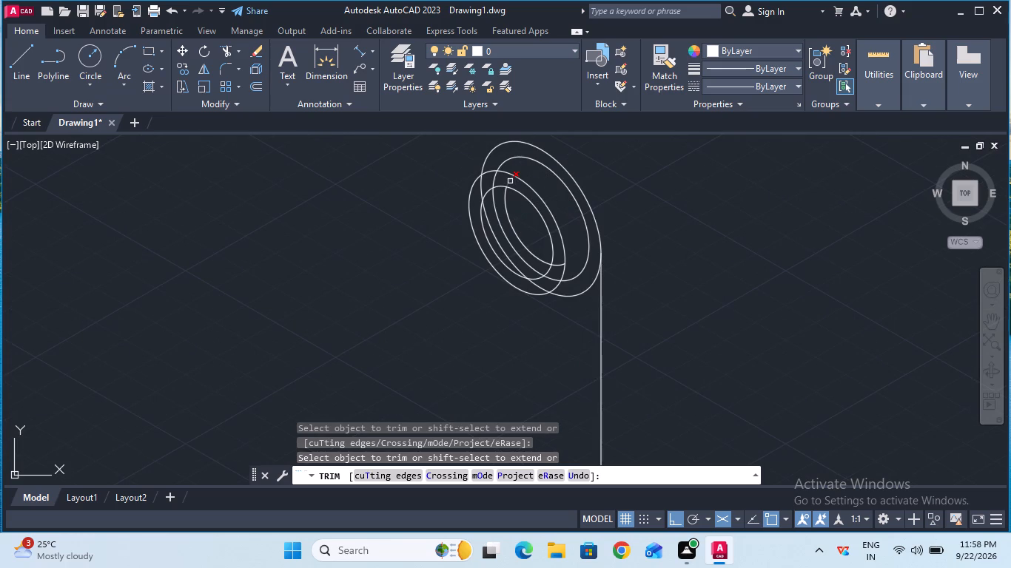
{"action": "left_click", "coordinate": [510, 181]}
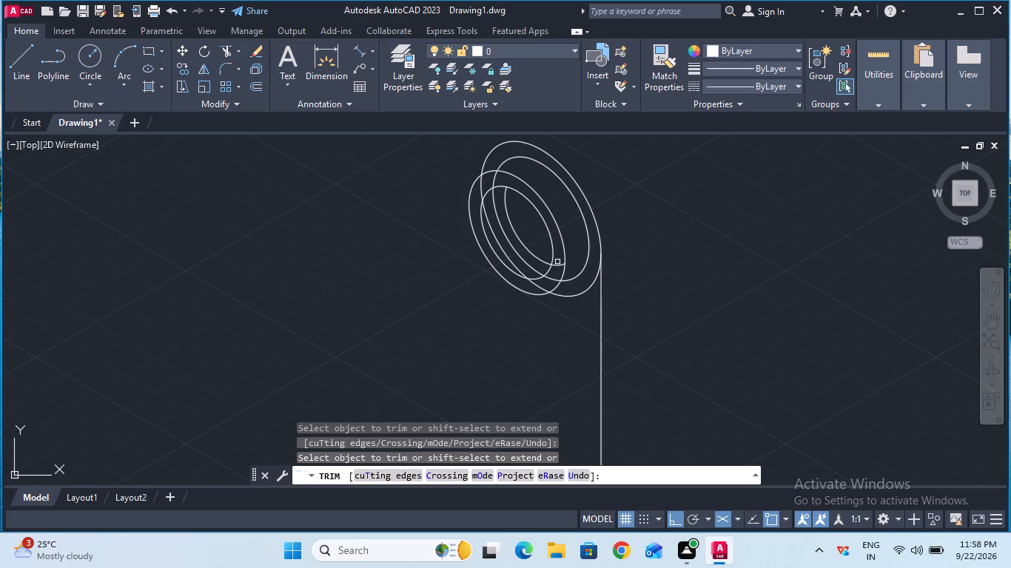
{"action": "left_click", "coordinate": [557, 264]}
{"action": "left_click", "coordinate": [508, 243]}
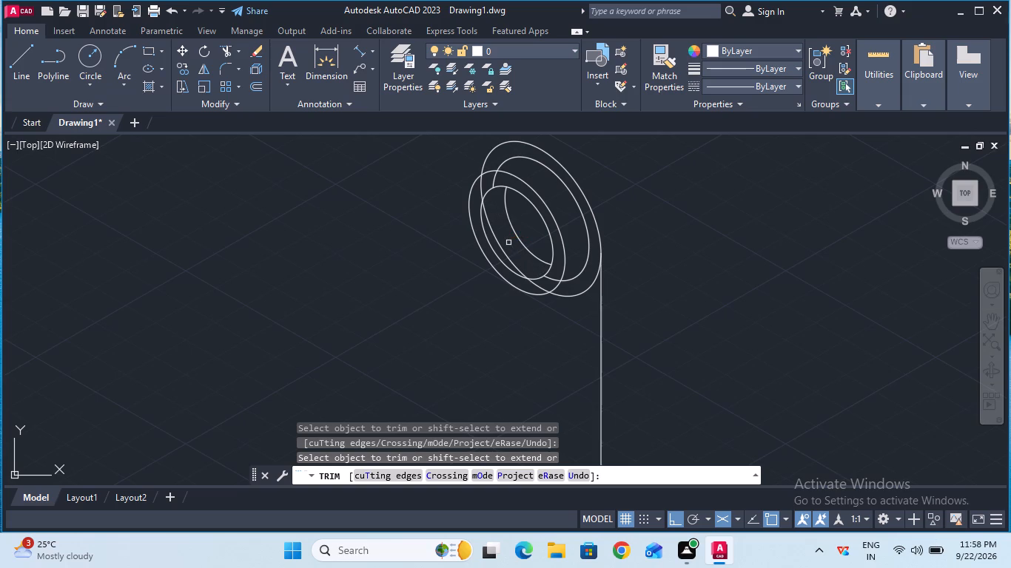
{"action": "left_click", "coordinate": [503, 244]}
{"action": "left_click", "coordinate": [540, 288]}
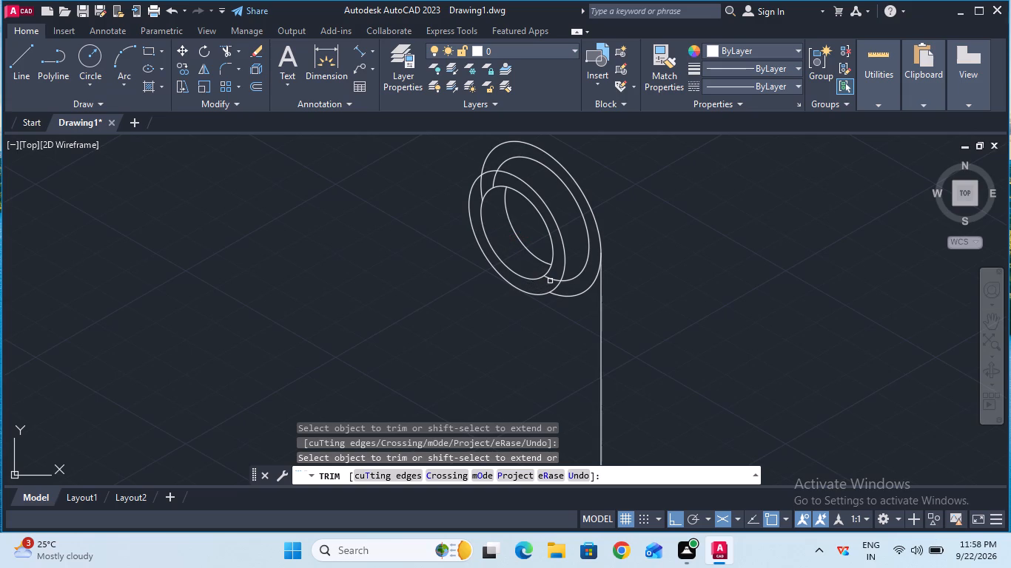
{"action": "left_click", "coordinate": [552, 281]}
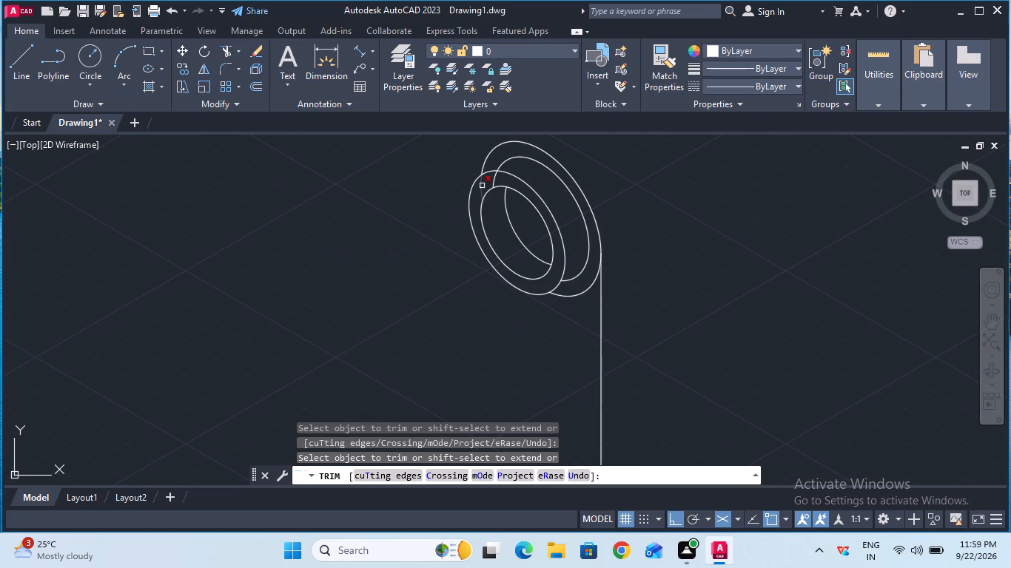
{"action": "left_click", "coordinate": [482, 186]}
{"action": "left_click", "coordinate": [494, 180]}
{"action": "key", "text": "Escape"}
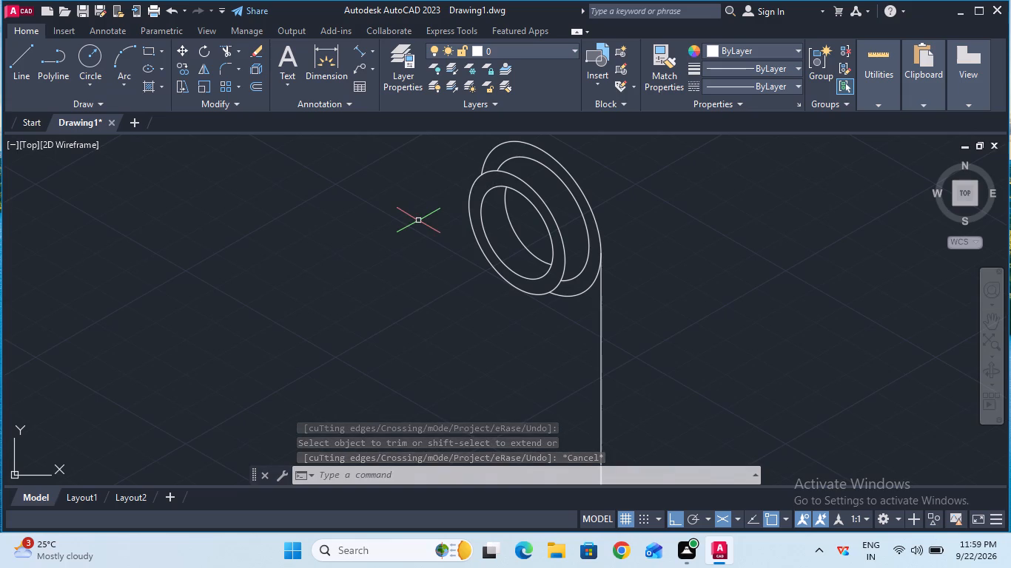
Draw two lines joining the front and rear 20 mm radius isocircles along the upper and lower silhouette edges of the boss.
{"action": "left_click", "coordinate": [30, 62]}
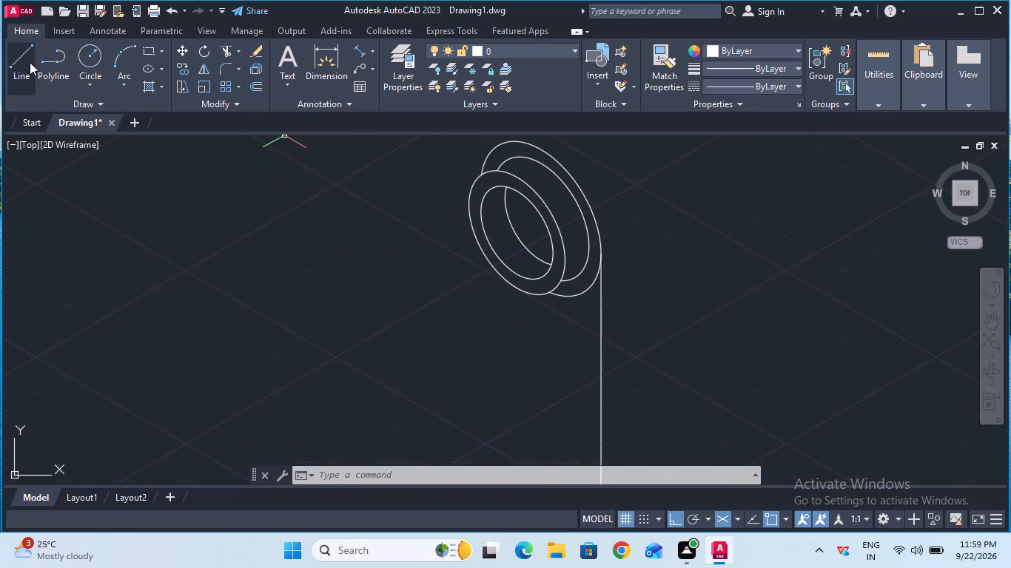
{"action": "left_click", "coordinate": [505, 160]}
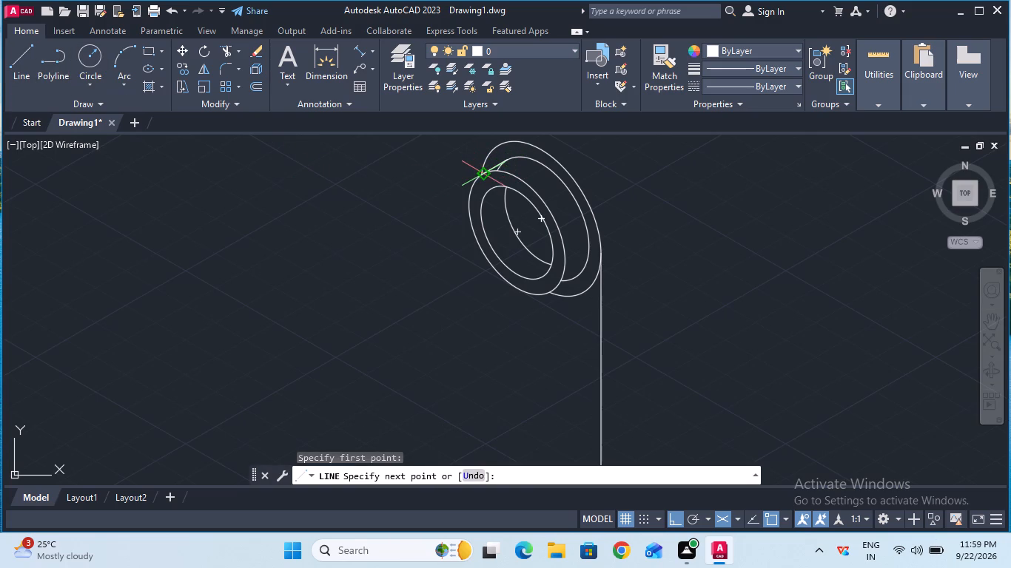
{"action": "left_click", "coordinate": [484, 172]}
{"action": "key", "text": "Escape"}
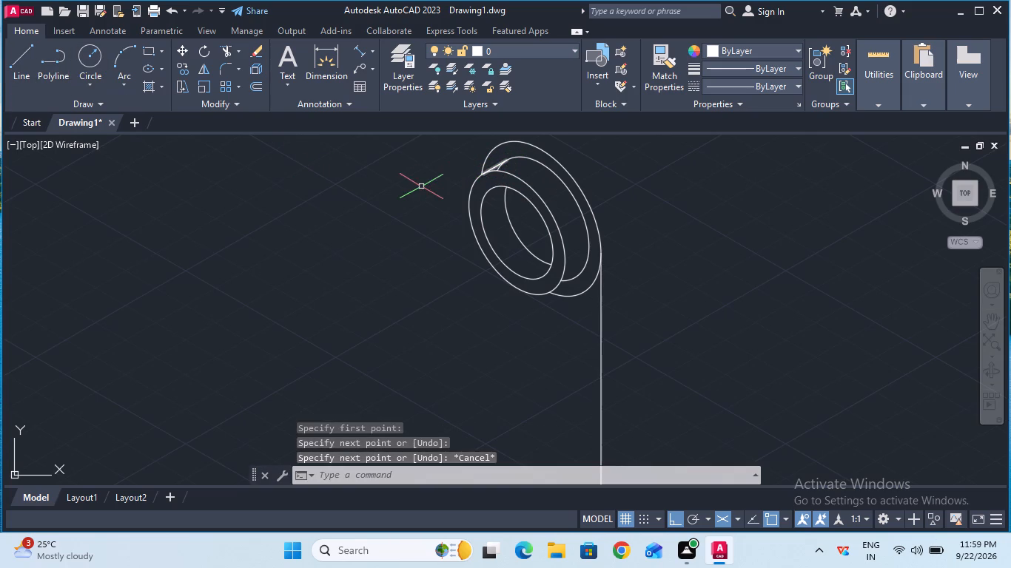
{"action": "left_click", "coordinate": [31, 74]}
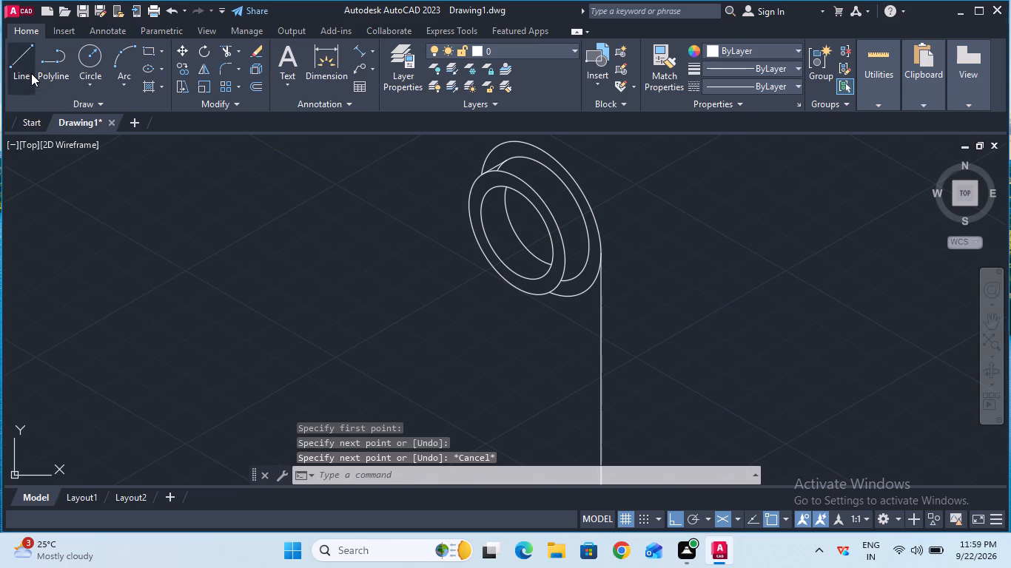
{"action": "left_click", "coordinate": [555, 291]}
{"action": "left_click", "coordinate": [575, 281]}
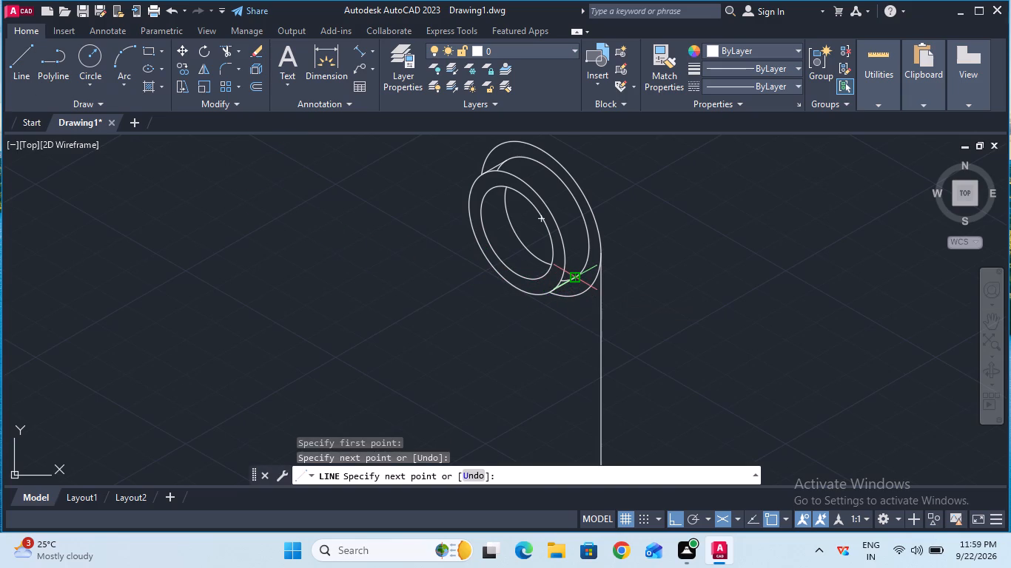
{"action": "key", "text": "Escape"}
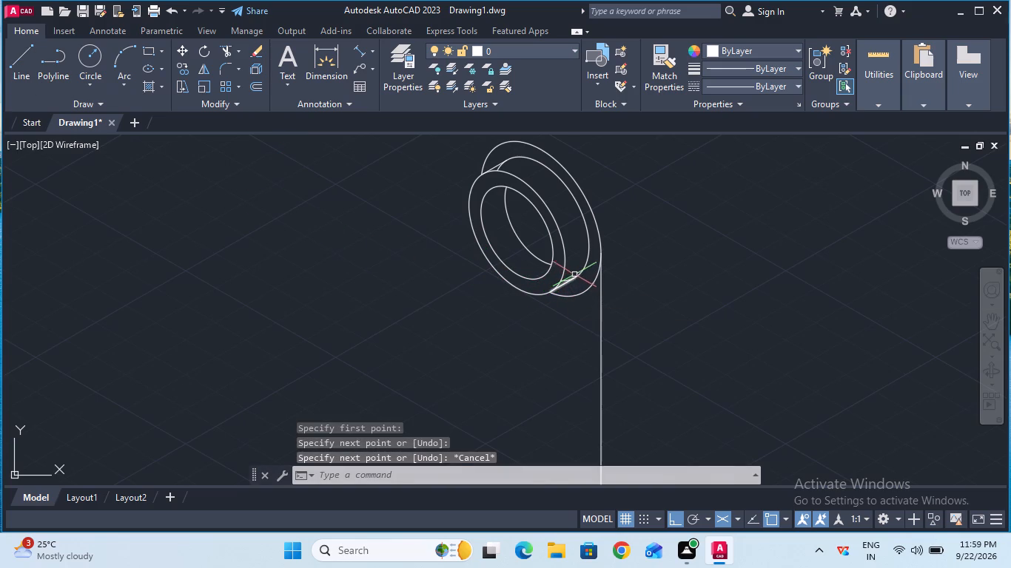
Trim the leftover rear 20 mm radius arc ends inside the boss's lower and upper silhouette lines.
{"action": "scroll", "coordinate": [580, 270], "scroll_direction": "up", "scroll_amount": 2, "text": "ctrl"}
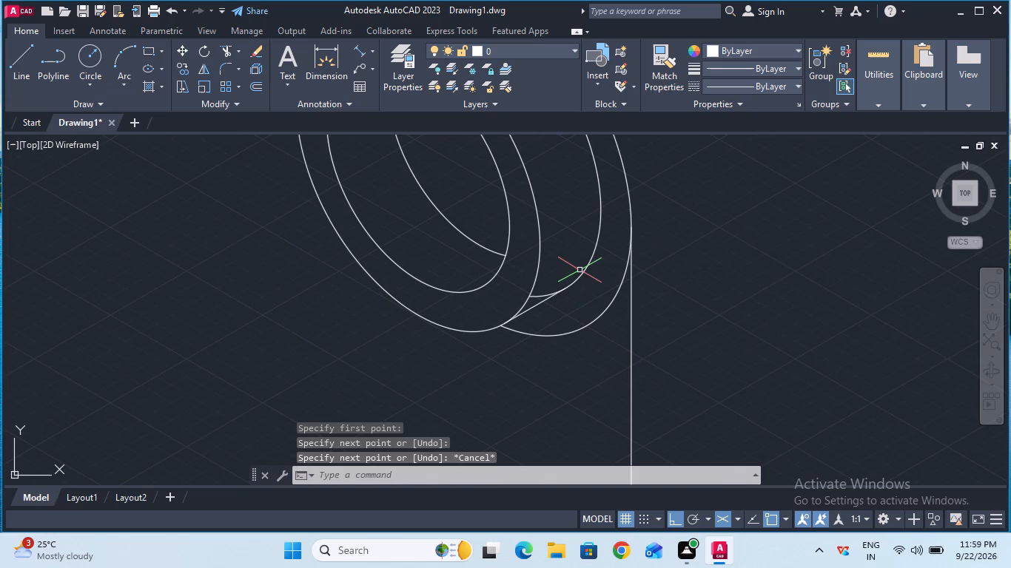
{"action": "left_click", "coordinate": [229, 53]}
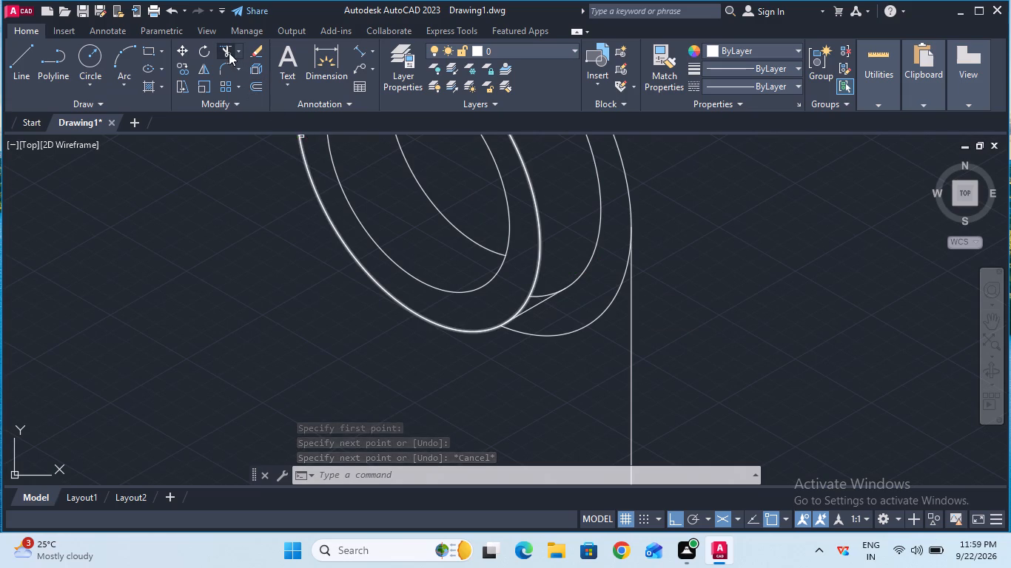
{"action": "left_click", "coordinate": [543, 294]}
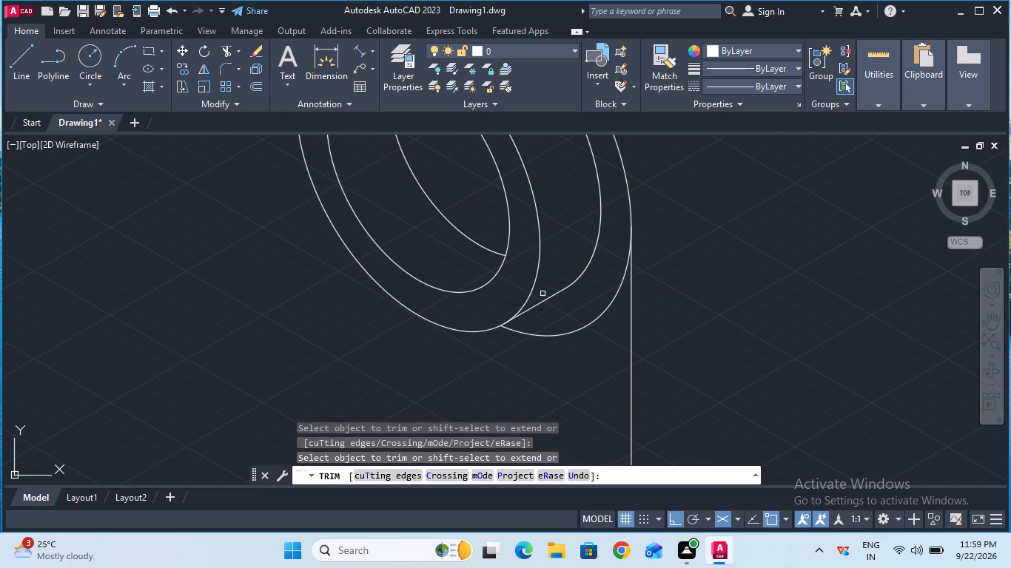
{"action": "scroll", "coordinate": [543, 294], "scroll_direction": "down", "scroll_amount": 2, "text": "ctrl"}
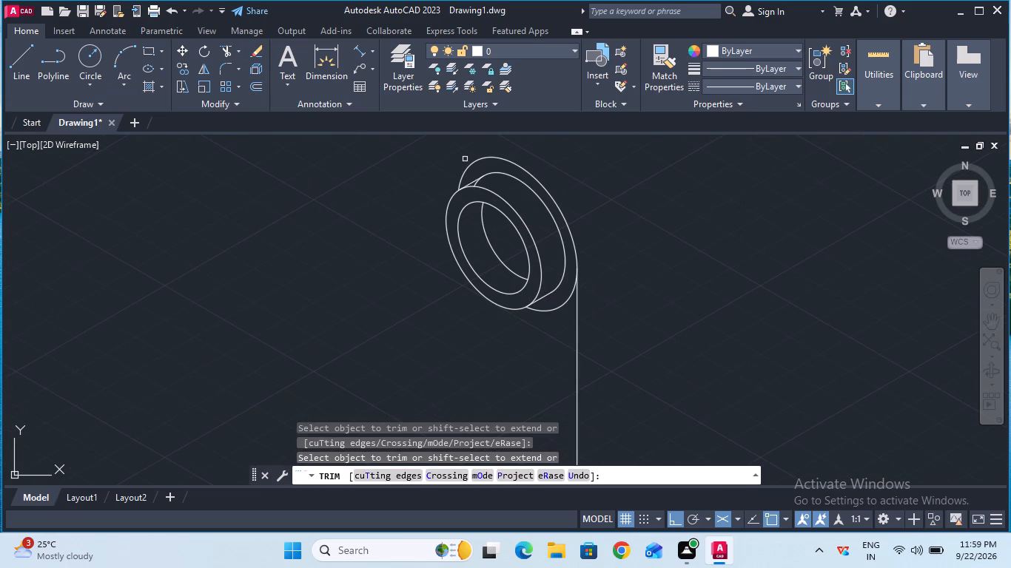
{"action": "scroll", "coordinate": [494, 182], "scroll_direction": "up", "scroll_amount": 3, "text": "ctrl"}
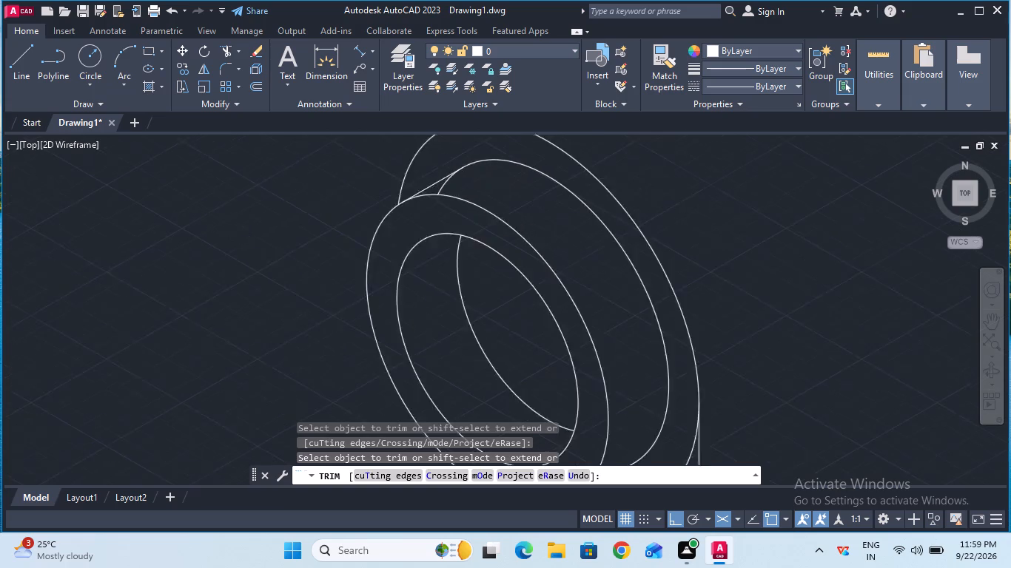
{"action": "left_click", "coordinate": [417, 181]}
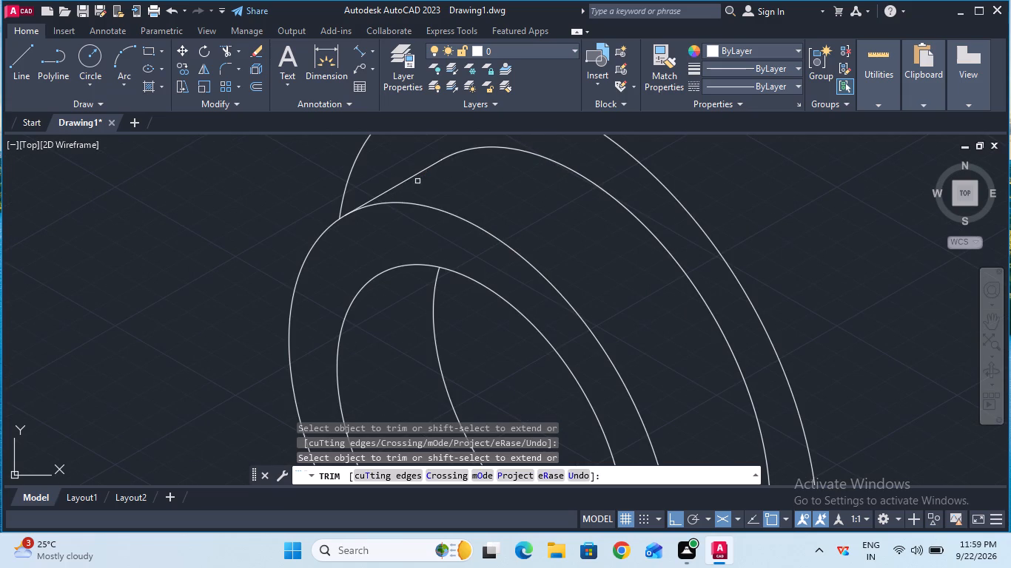
{"action": "scroll", "coordinate": [299, 163], "scroll_direction": "down", "scroll_amount": 3, "text": "ctrl"}
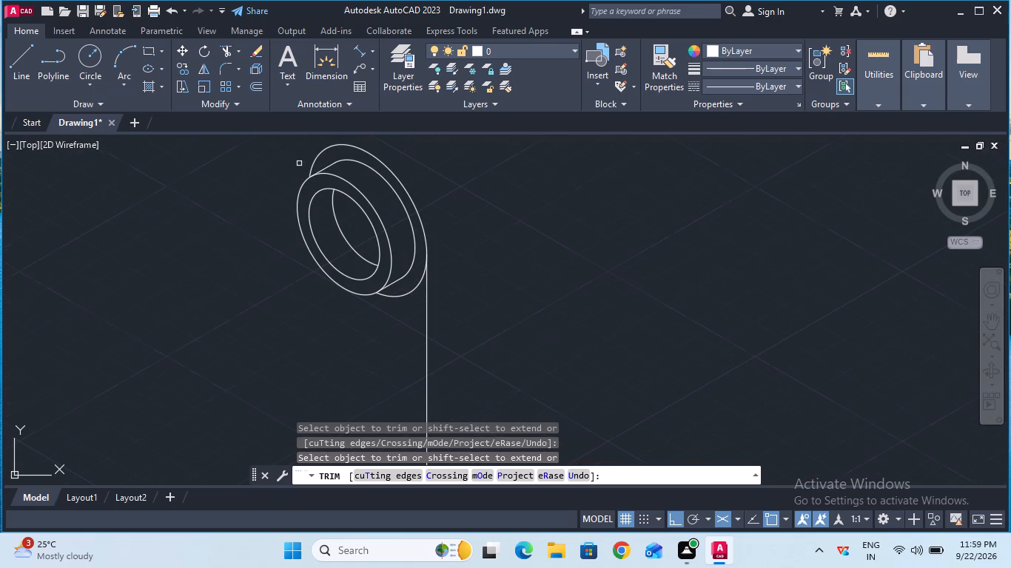
{"action": "key", "text": "Escape"}
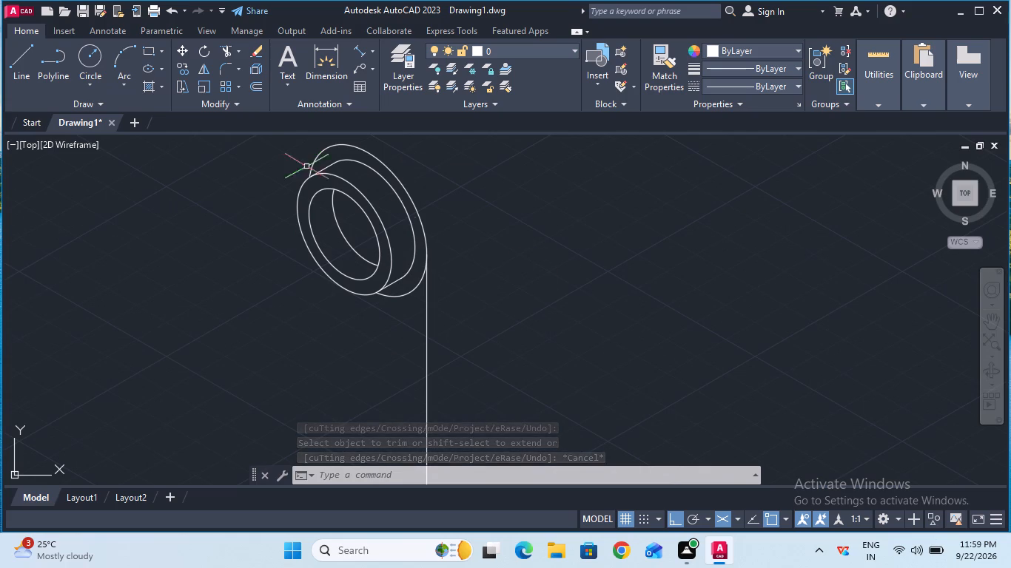
From the free end of the base's bottom edge, draw a 10 mm vertical line and a 50 mm line parallel to that edge on the left isoplane.
{"action": "left_click", "coordinate": [996, 319]}
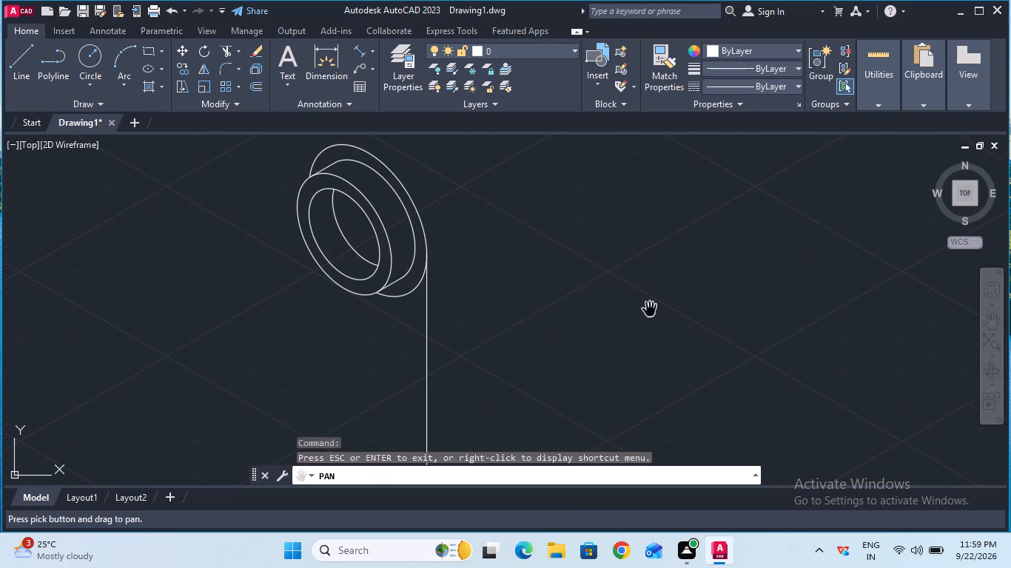
{"action": "left_click_drag", "start_coordinate": [649, 310], "coordinate": [762, 349]}
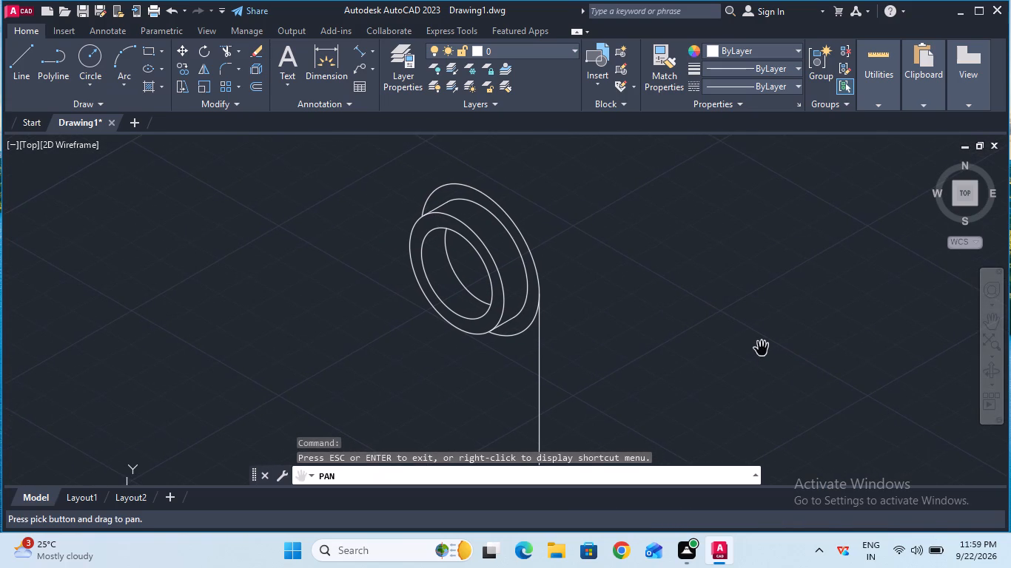
{"action": "key", "text": "Escape"}
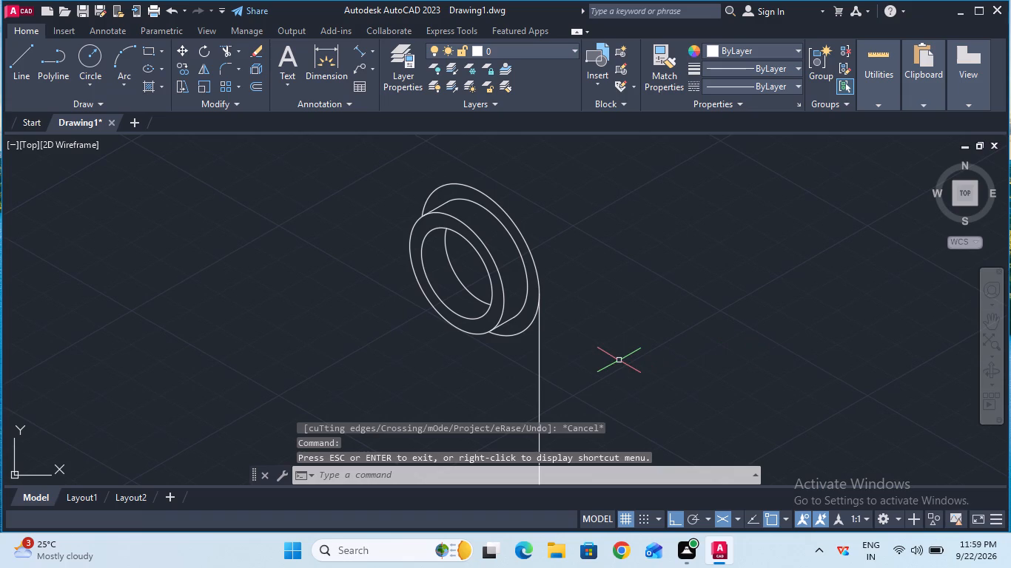
{"action": "scroll", "coordinate": [619, 360], "scroll_direction": "down", "scroll_amount": 1, "text": "ctrl"}
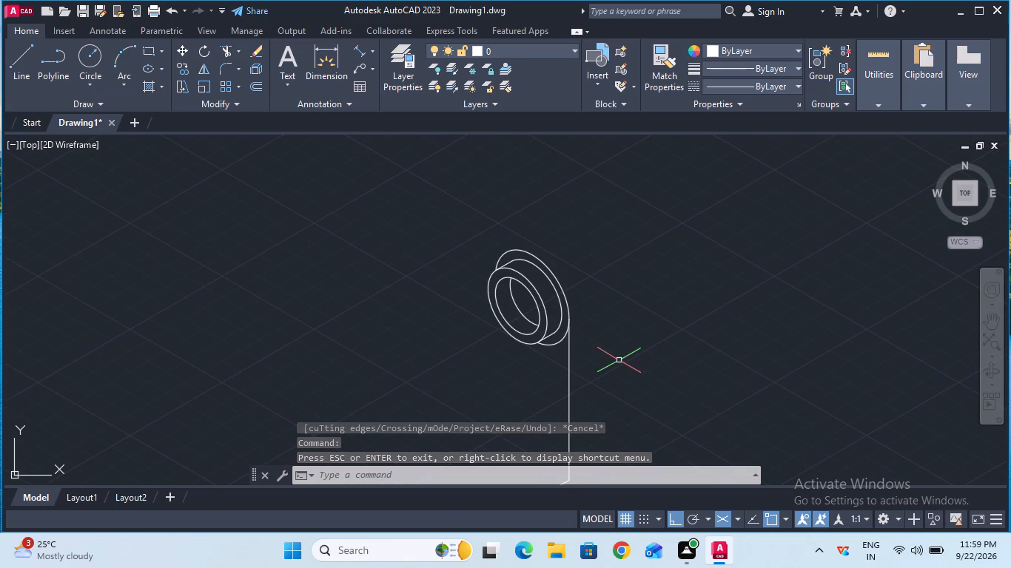
{"action": "scroll", "coordinate": [619, 360], "scroll_direction": "down", "scroll_amount": 1, "text": "ctrl"}
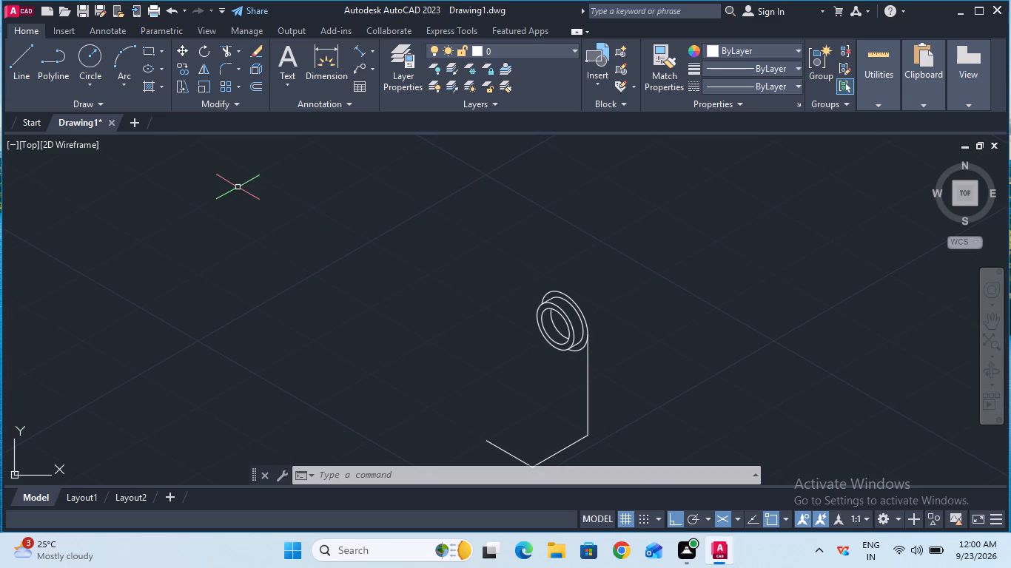
{"action": "left_click", "coordinate": [34, 71]}
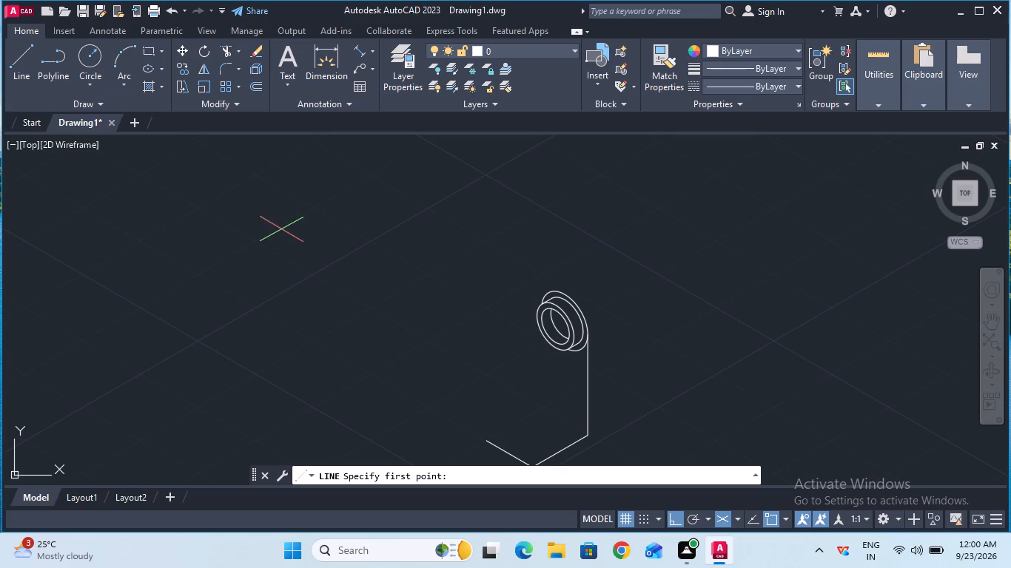
{"action": "left_click", "coordinate": [488, 440]}
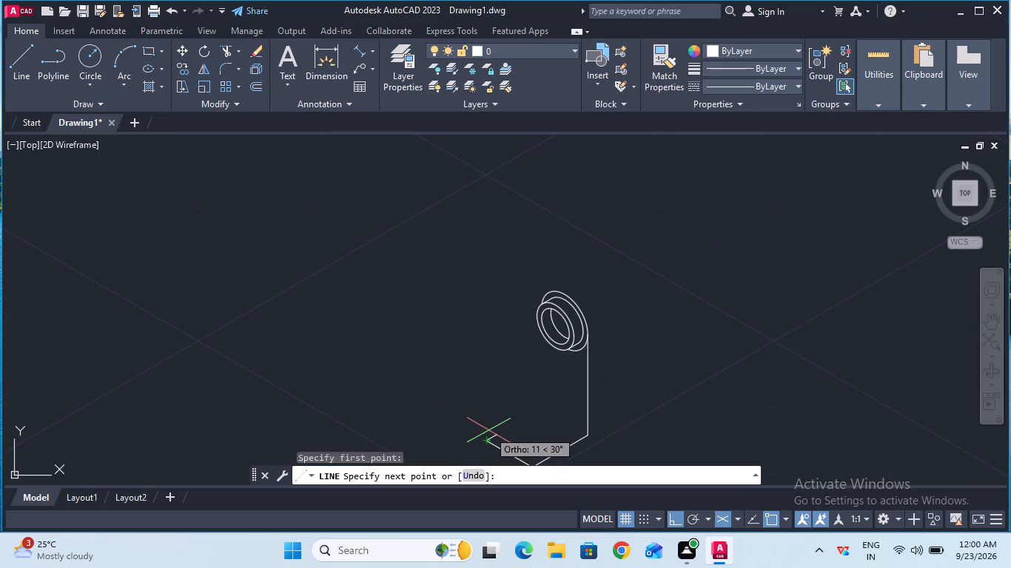
{"action": "key", "text": "F5"}
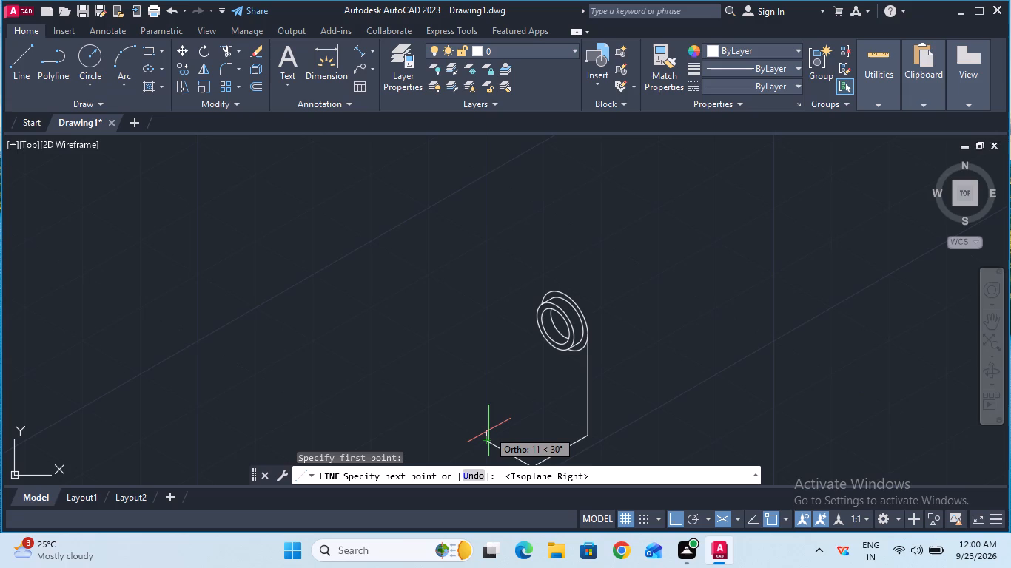
{"action": "type", "text": "10"}
{"action": "key", "text": "Return"}
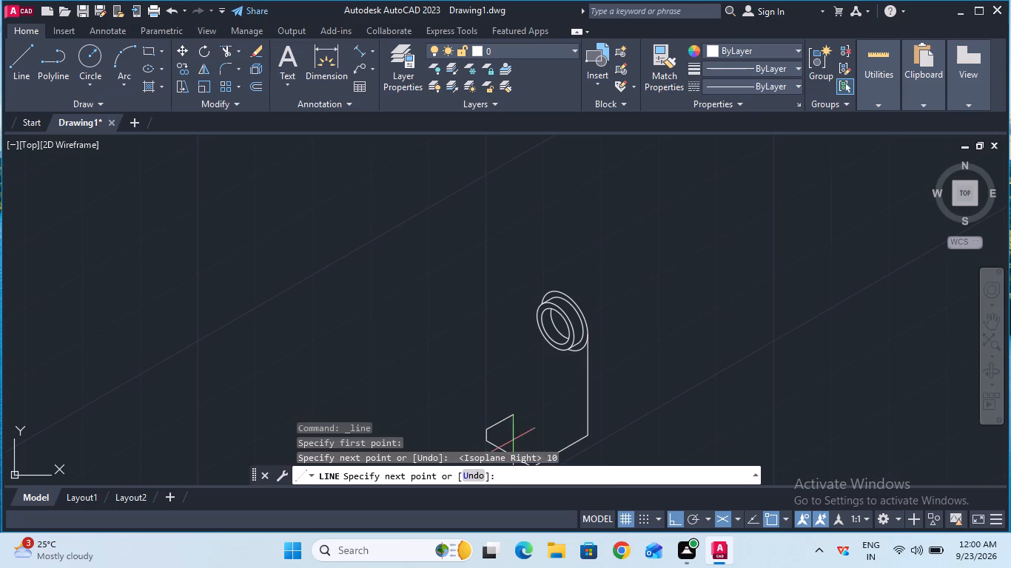
{"action": "key", "text": "F5"}
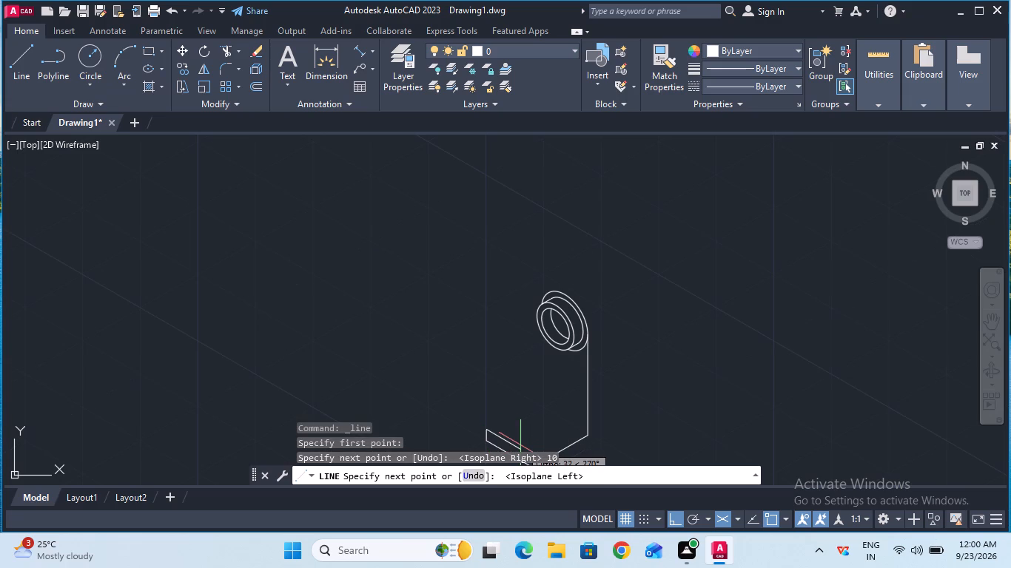
{"action": "type", "text": "50"}
{"action": "key", "text": "Return"}
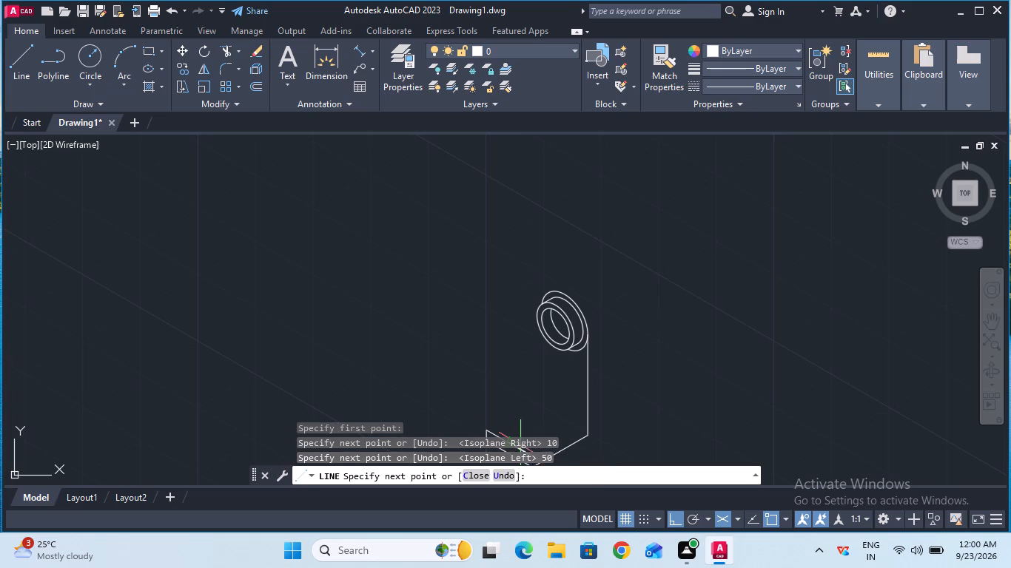
{"action": "key", "text": "Escape"}
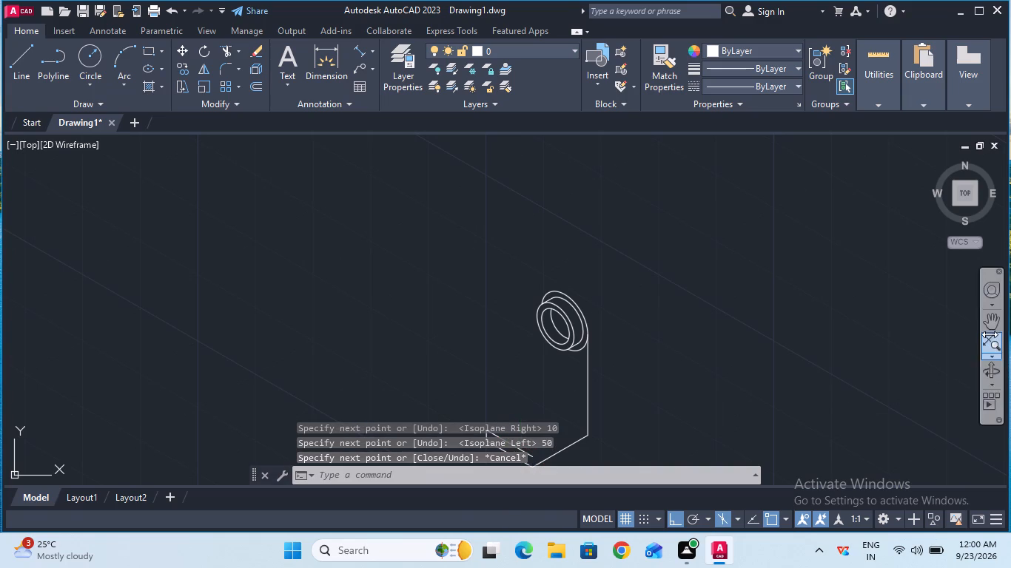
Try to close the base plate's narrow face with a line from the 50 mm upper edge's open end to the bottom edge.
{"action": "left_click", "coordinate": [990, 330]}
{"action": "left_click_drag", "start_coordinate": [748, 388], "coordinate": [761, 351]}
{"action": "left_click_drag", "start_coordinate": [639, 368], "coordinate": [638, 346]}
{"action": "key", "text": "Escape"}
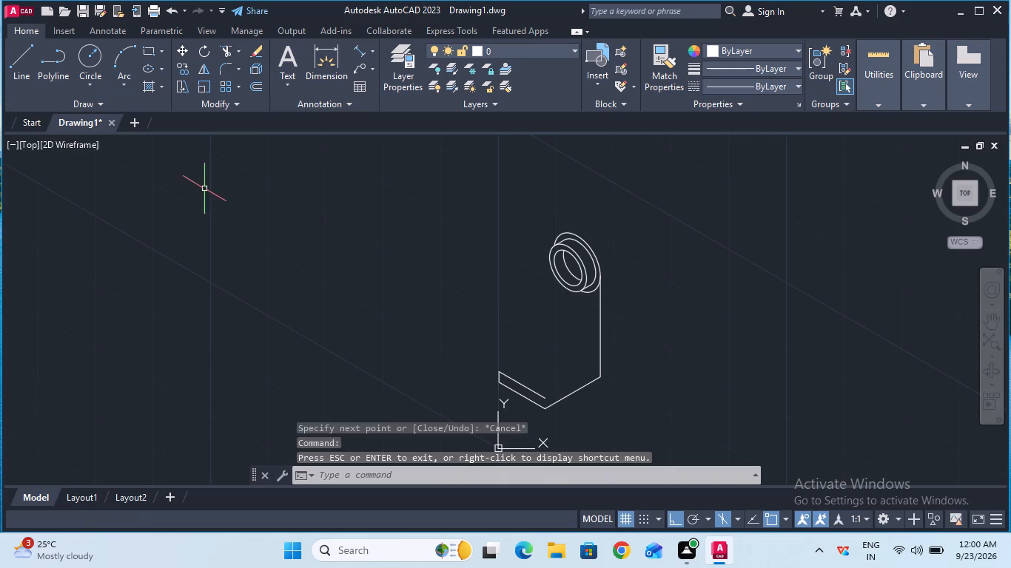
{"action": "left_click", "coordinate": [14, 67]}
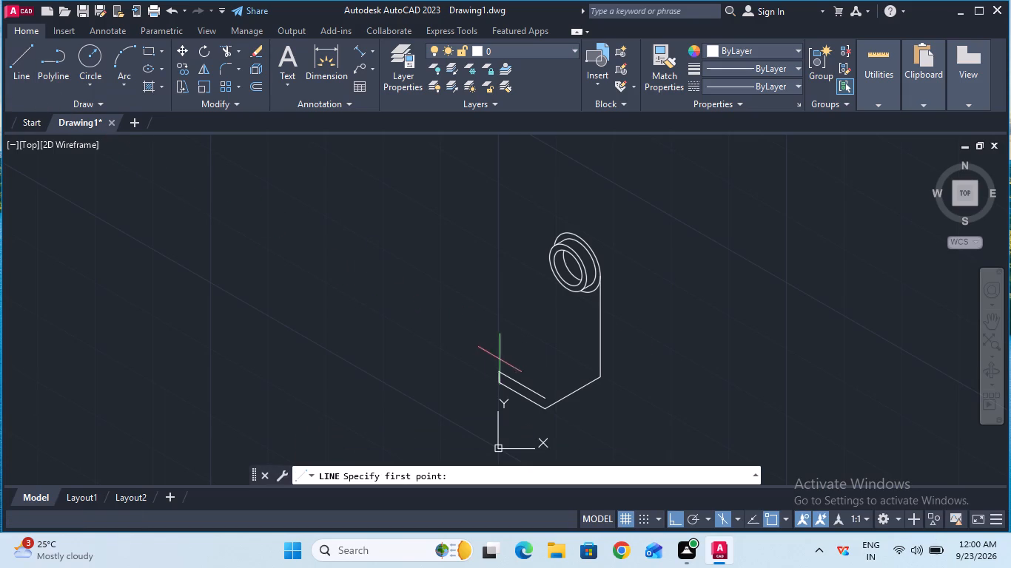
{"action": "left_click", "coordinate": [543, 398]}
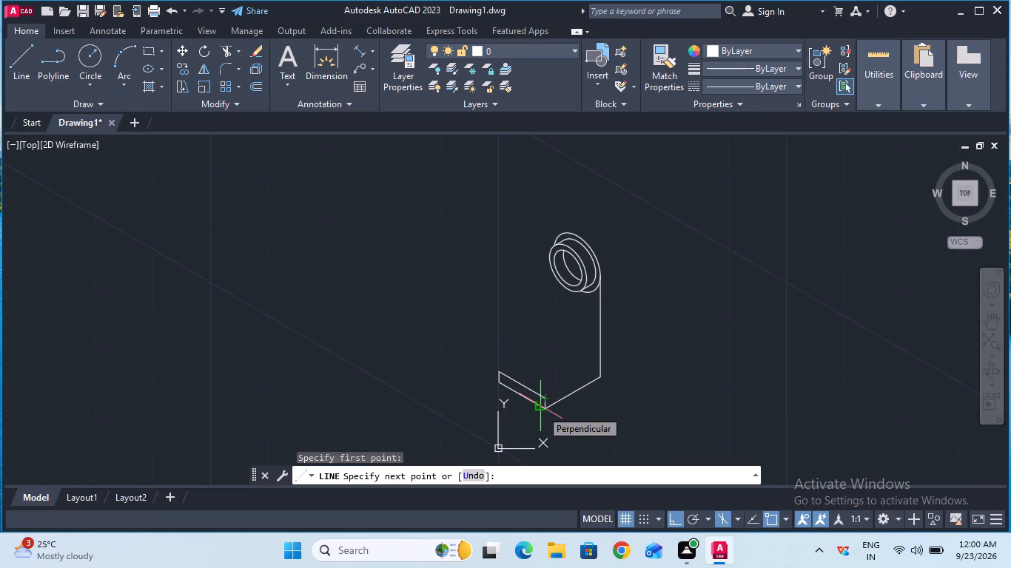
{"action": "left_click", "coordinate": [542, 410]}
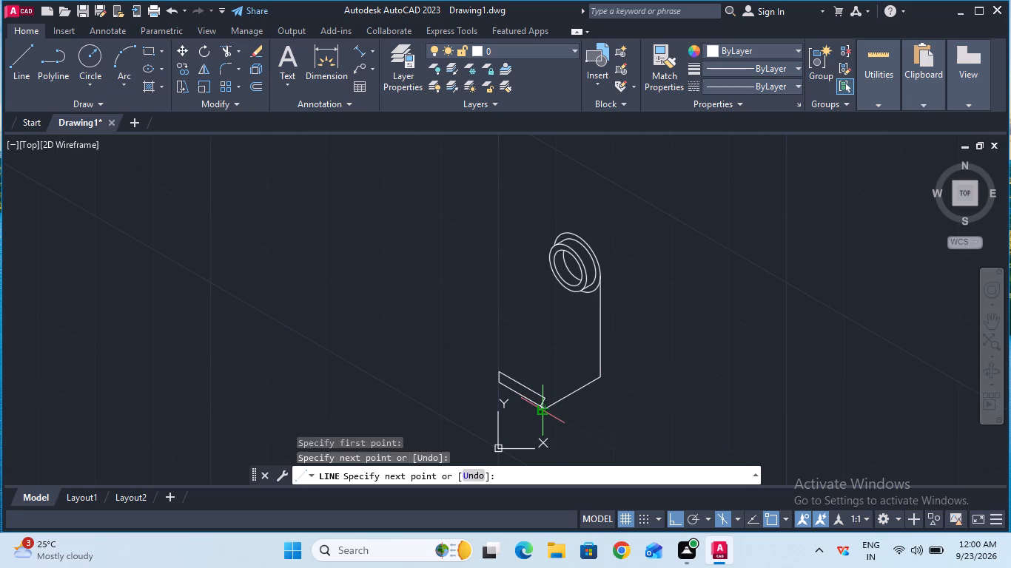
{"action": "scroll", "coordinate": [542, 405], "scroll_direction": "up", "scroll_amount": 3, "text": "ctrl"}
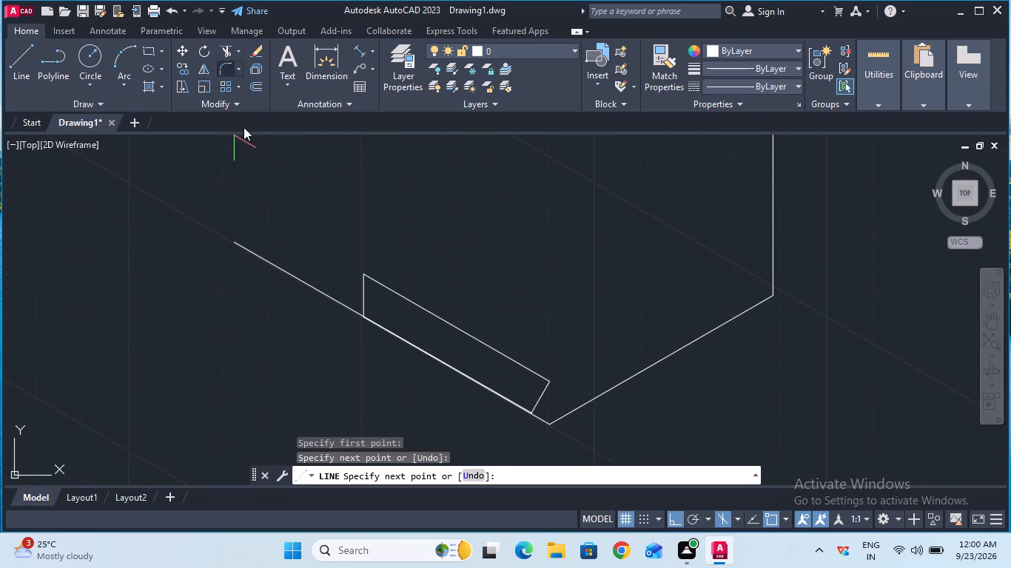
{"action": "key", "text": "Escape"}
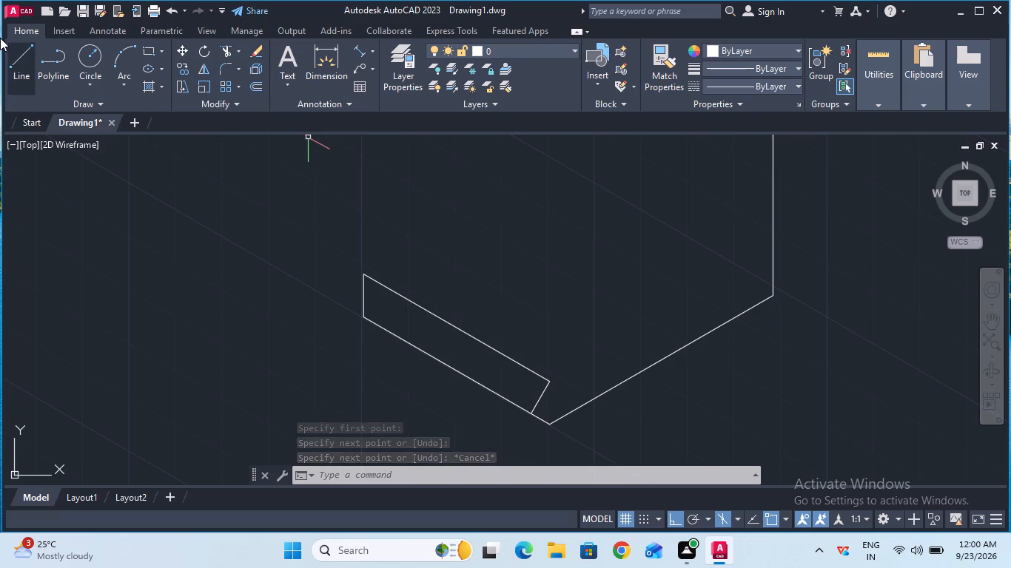
Draw the vertical closing line from the 50 mm upper edge's open end to the base's bottom corner.
{"action": "left_click", "coordinate": [16, 60]}
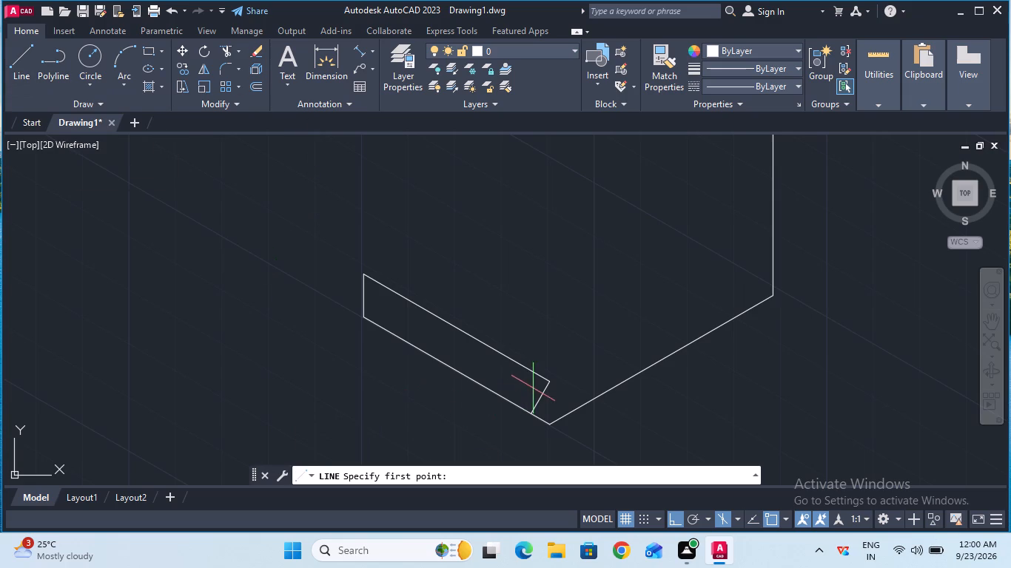
{"action": "left_click", "coordinate": [546, 385]}
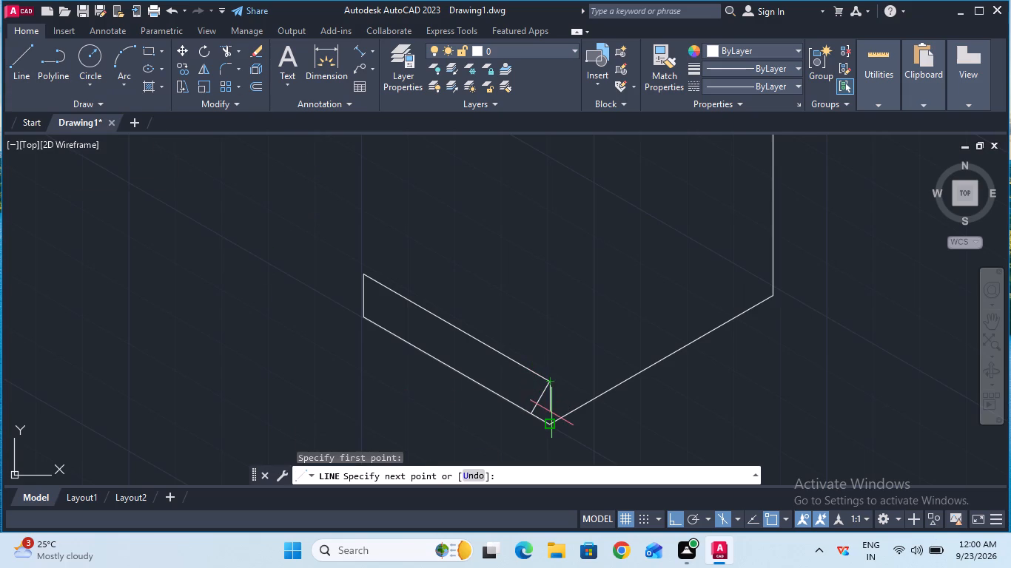
{"action": "left_click", "coordinate": [551, 422]}
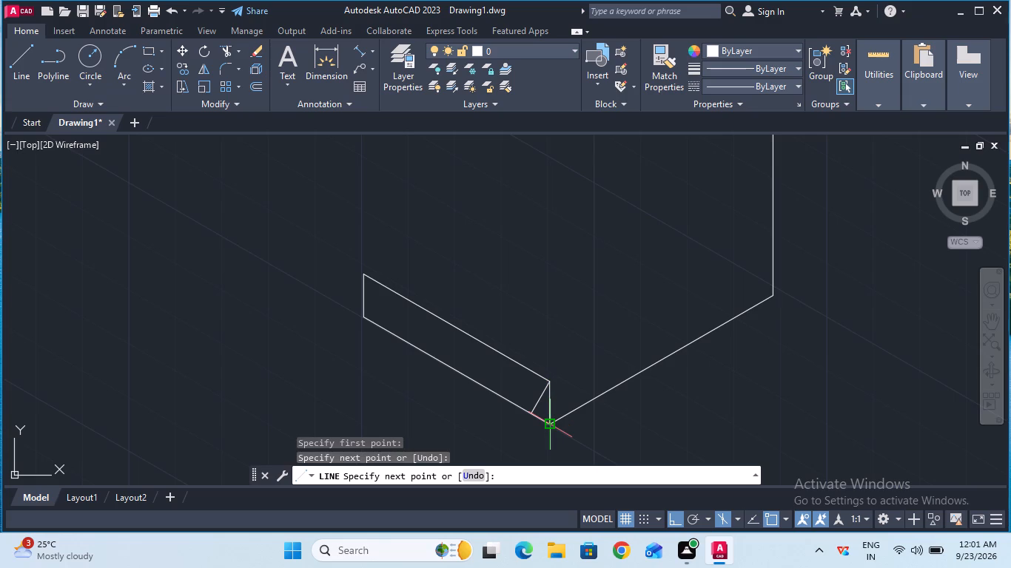
{"action": "key", "text": "Escape"}
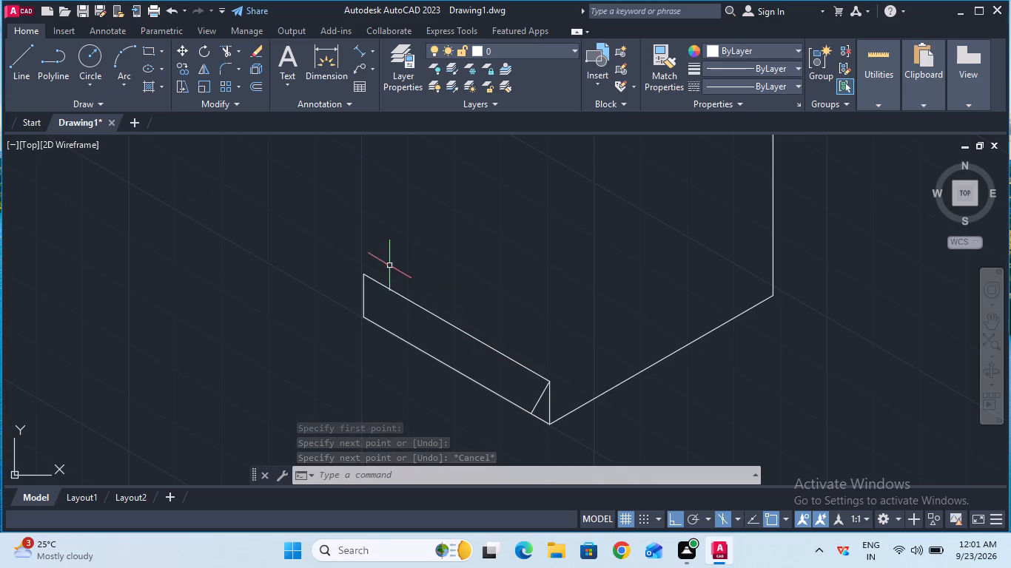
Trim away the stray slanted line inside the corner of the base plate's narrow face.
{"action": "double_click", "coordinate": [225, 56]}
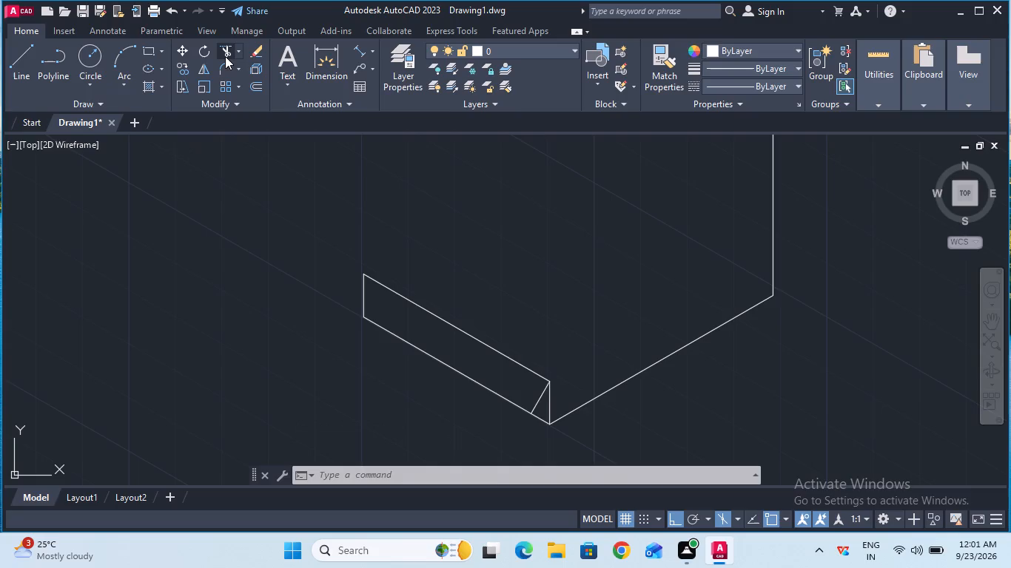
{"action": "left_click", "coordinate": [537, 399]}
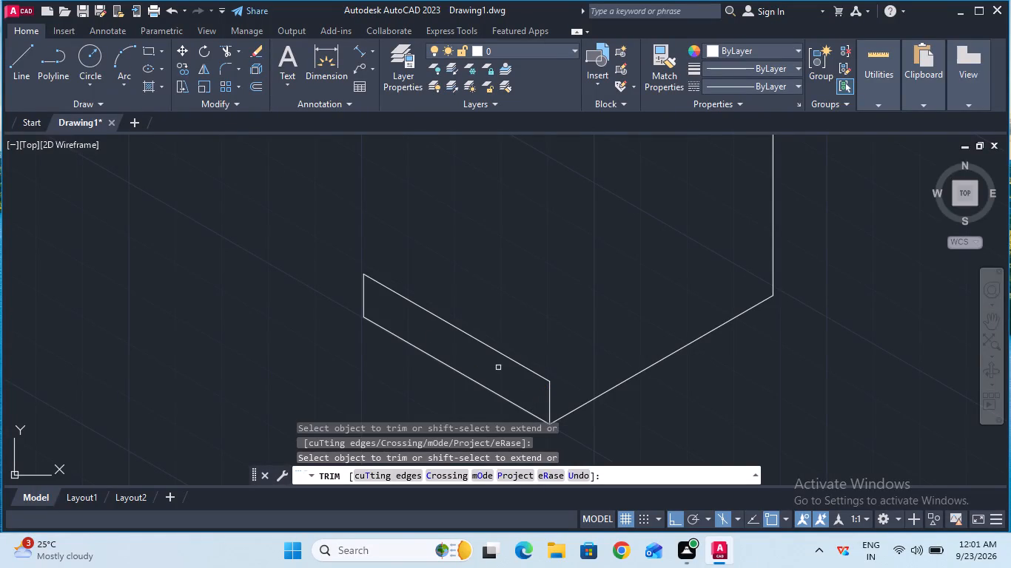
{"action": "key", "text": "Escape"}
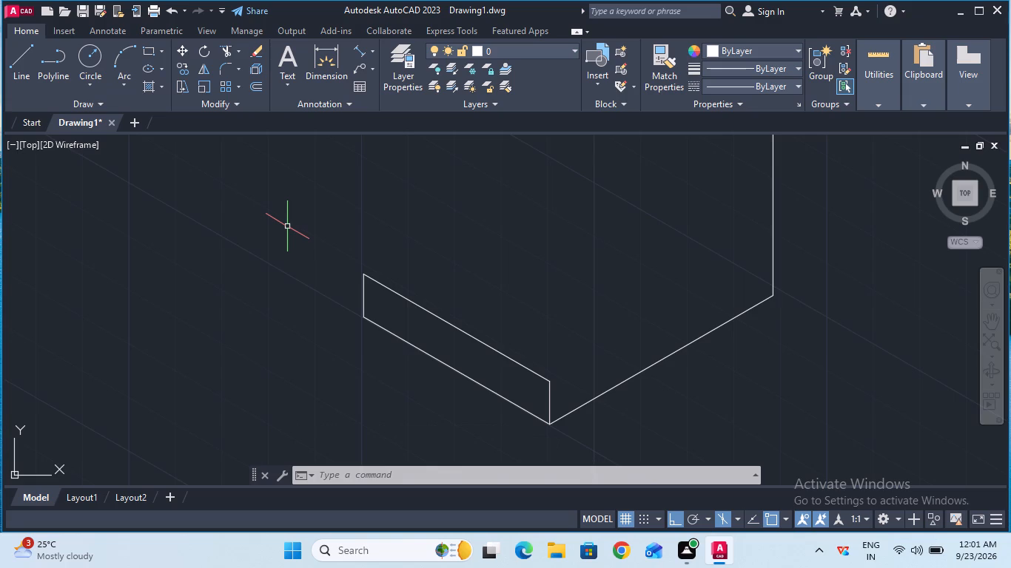
Measure the wall's vertical edge from the boss tangent point to the base corner with a temporary aligned dimension.
{"action": "scroll", "coordinate": [287, 226], "scroll_direction": "down", "scroll_amount": 2, "text": "ctrl"}
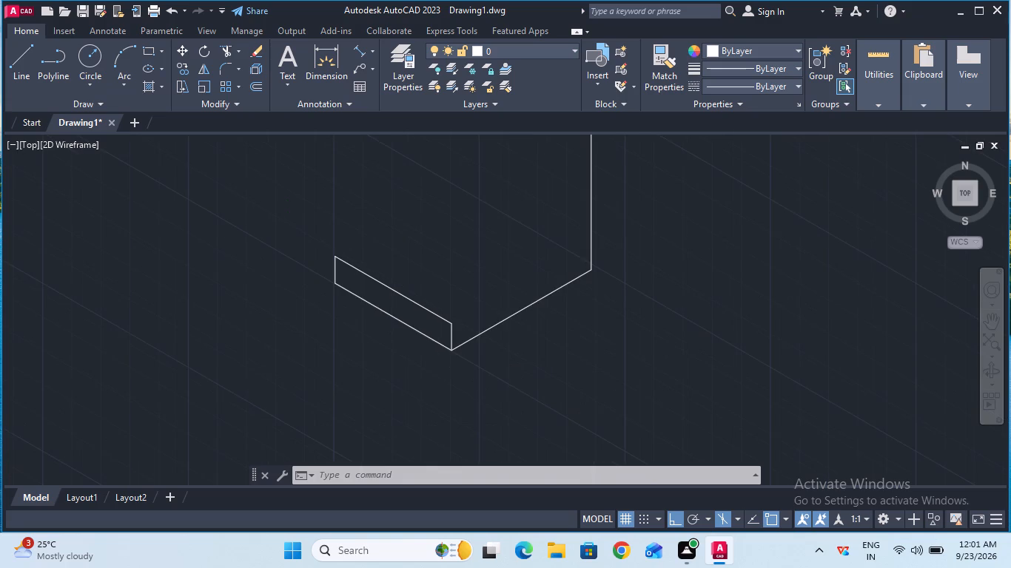
{"action": "left_click", "coordinate": [995, 328]}
{"action": "left_click_drag", "start_coordinate": [670, 243], "coordinate": [710, 357]}
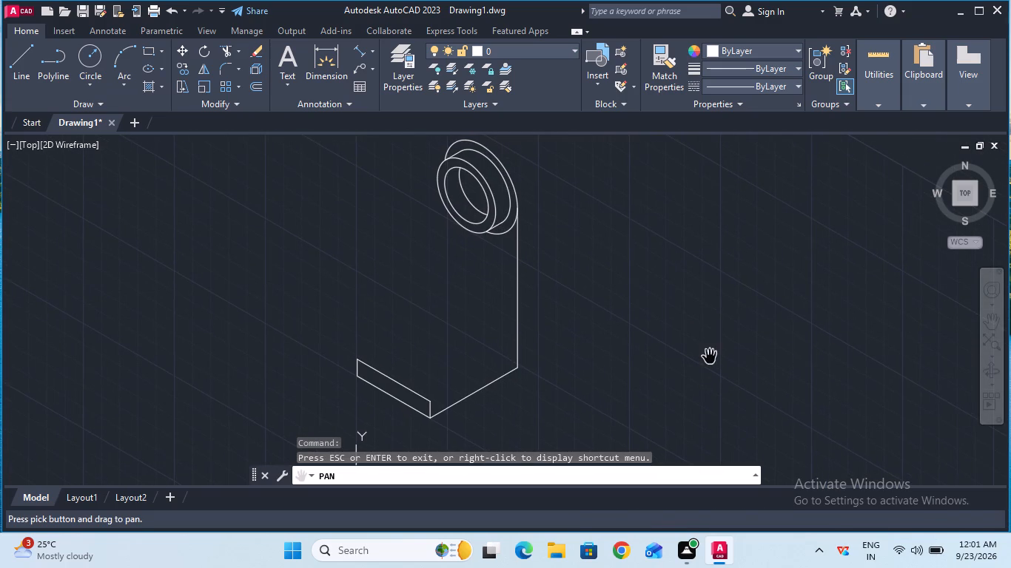
{"action": "key", "text": "Escape"}
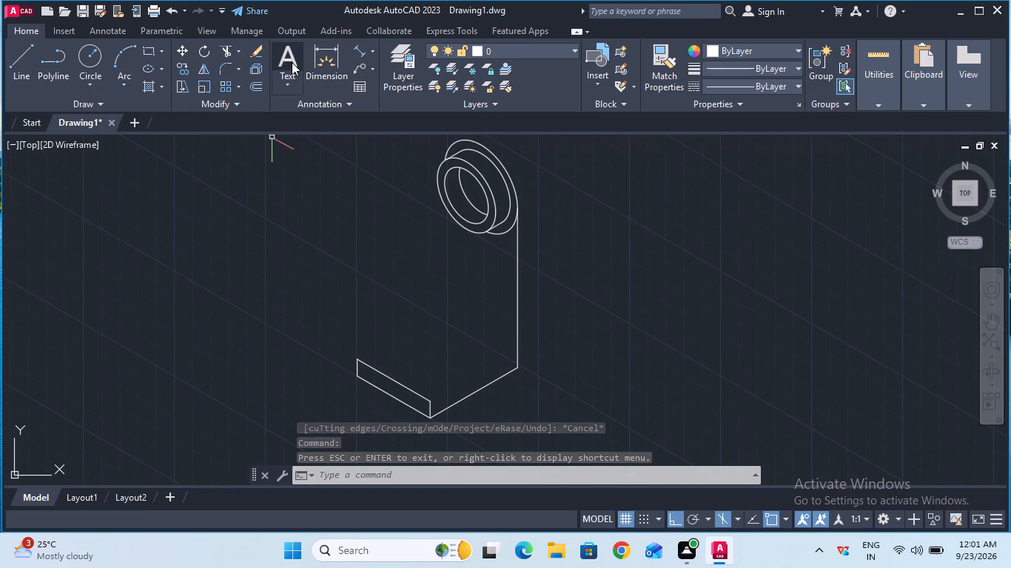
{"action": "left_click", "coordinate": [364, 47]}
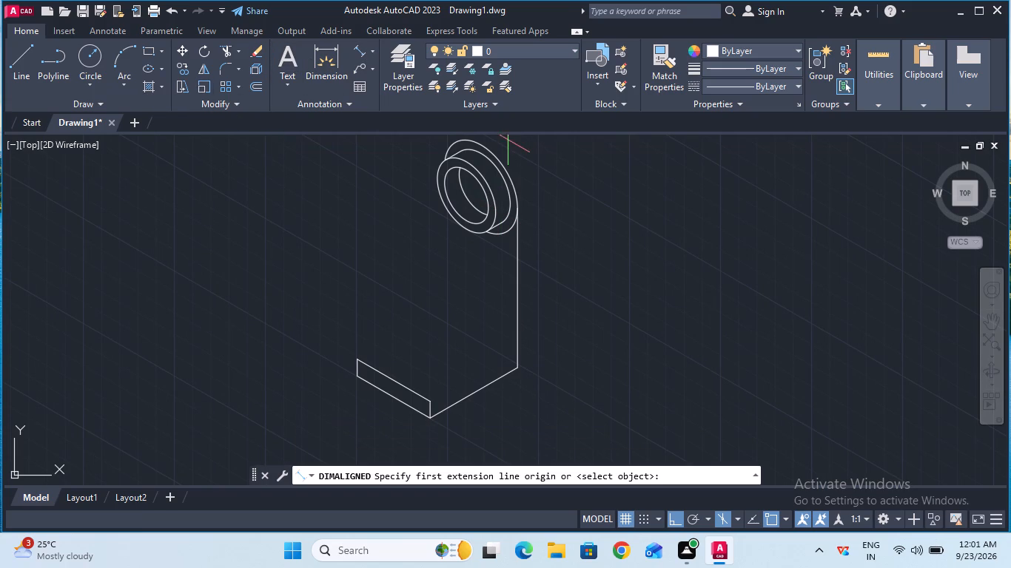
{"action": "left_click", "coordinate": [519, 207]}
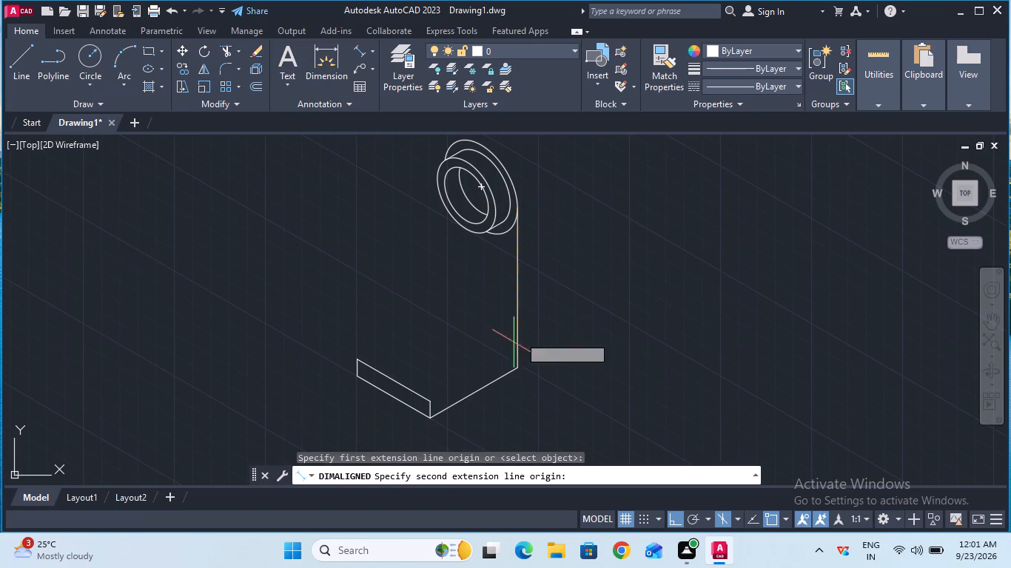
{"action": "left_click", "coordinate": [519, 367]}
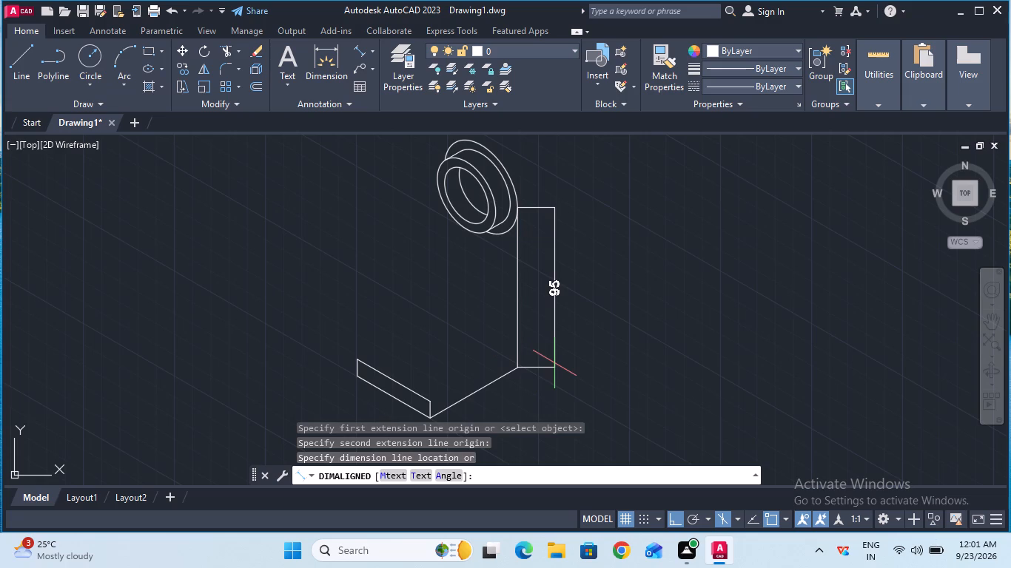
{"action": "key", "text": "Escape"}
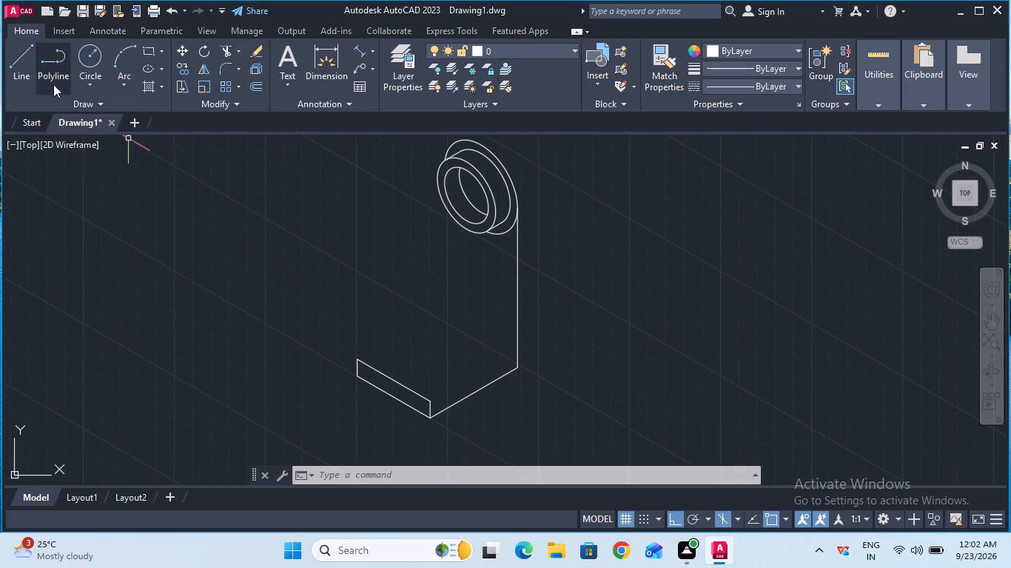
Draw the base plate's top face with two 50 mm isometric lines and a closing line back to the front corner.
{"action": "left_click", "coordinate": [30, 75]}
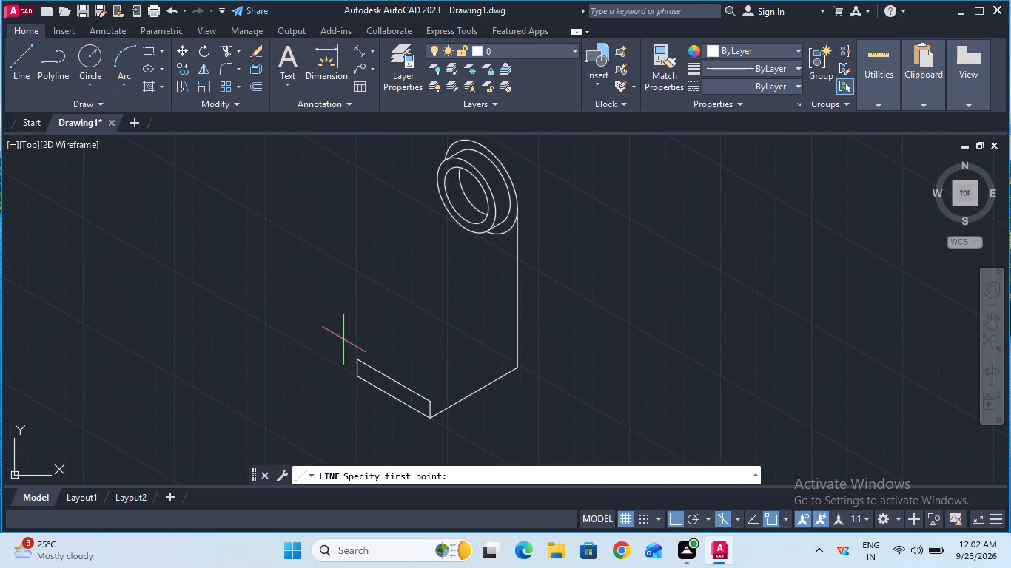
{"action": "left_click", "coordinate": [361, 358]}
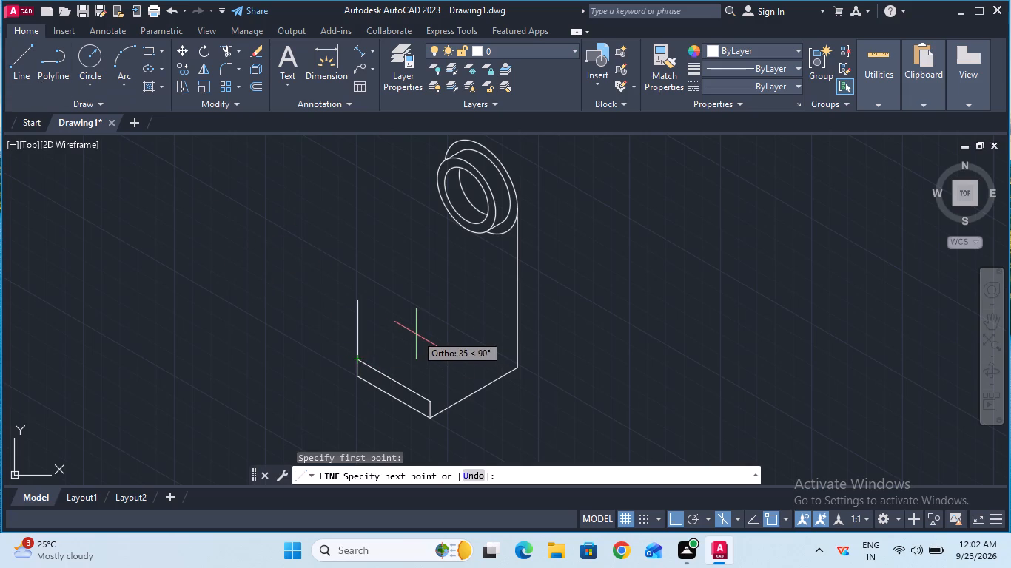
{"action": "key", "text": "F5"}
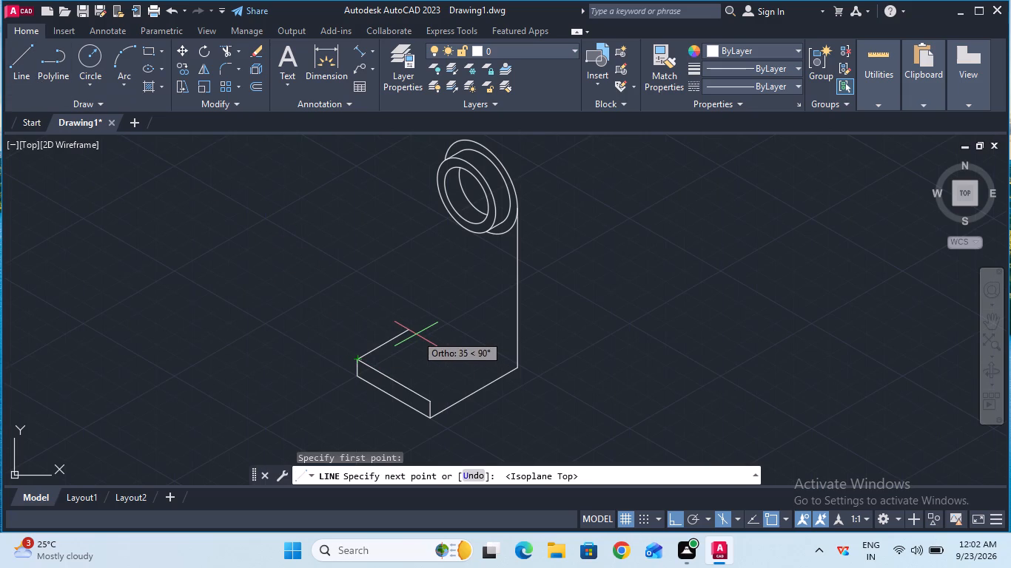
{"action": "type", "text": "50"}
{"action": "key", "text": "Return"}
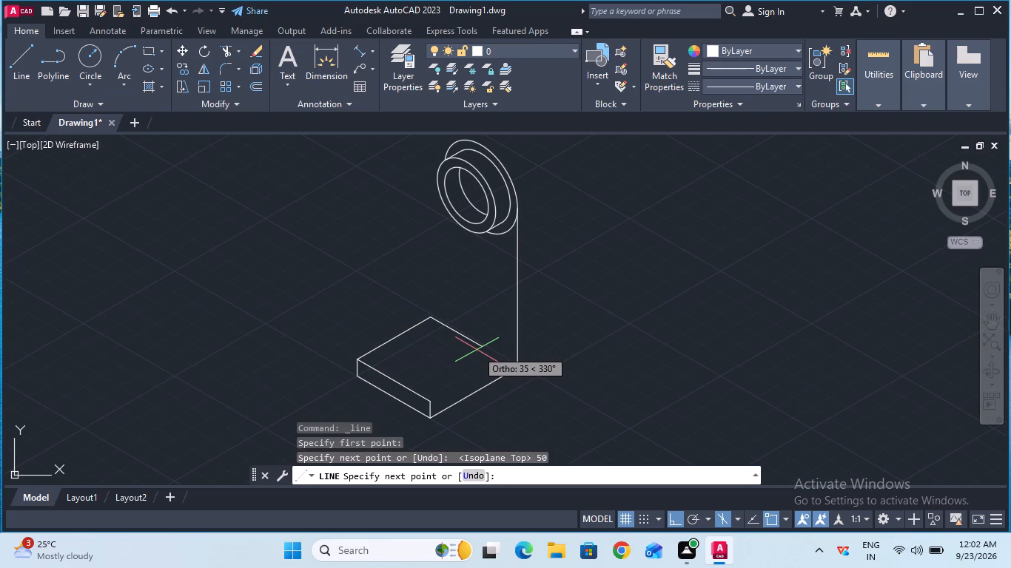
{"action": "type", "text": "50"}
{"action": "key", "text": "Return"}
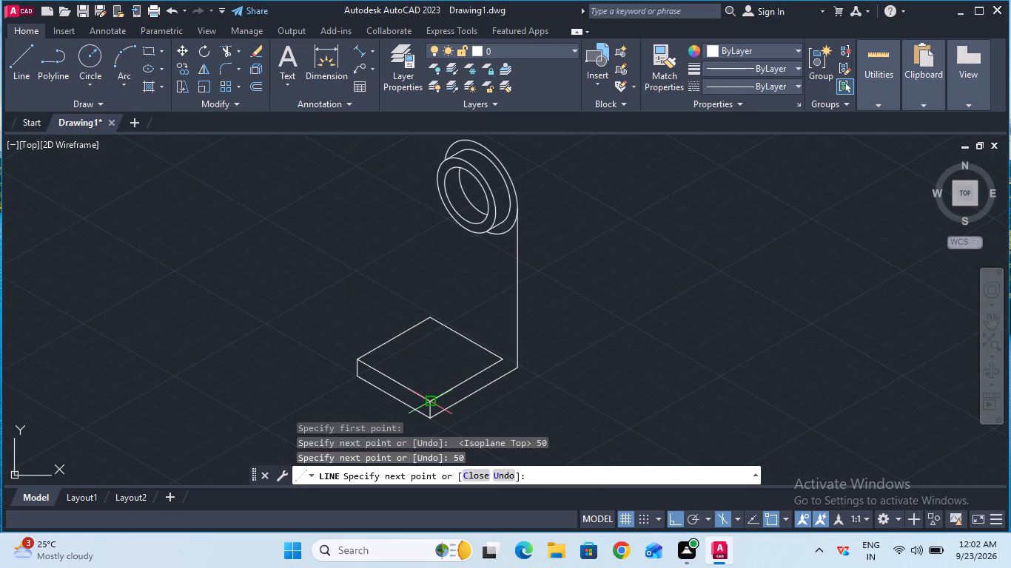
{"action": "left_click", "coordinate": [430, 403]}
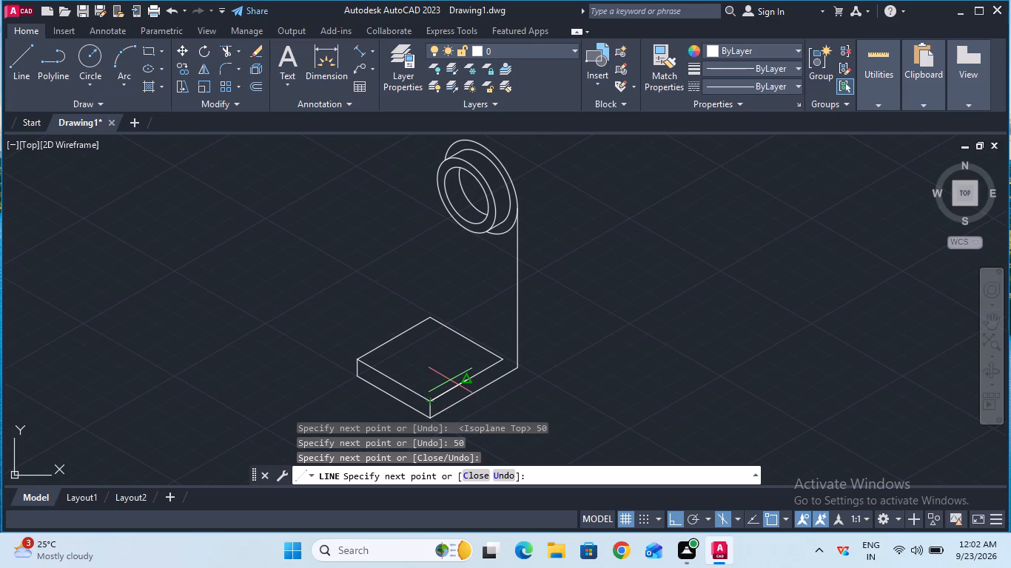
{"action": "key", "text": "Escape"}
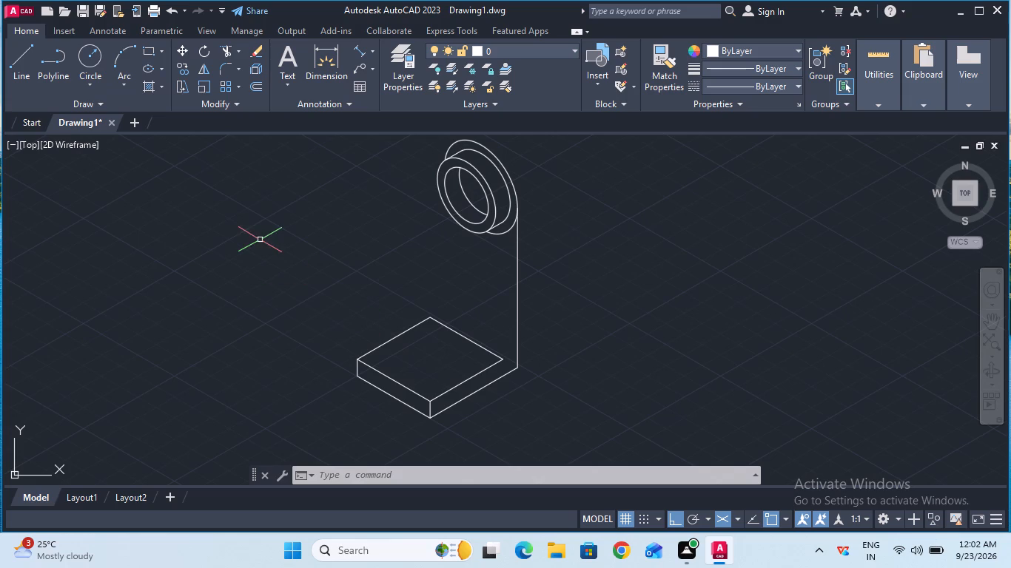
Trim away all the base plate lines, keeping only the boss and the wall's vertical edge.
{"action": "left_click", "coordinate": [224, 50]}
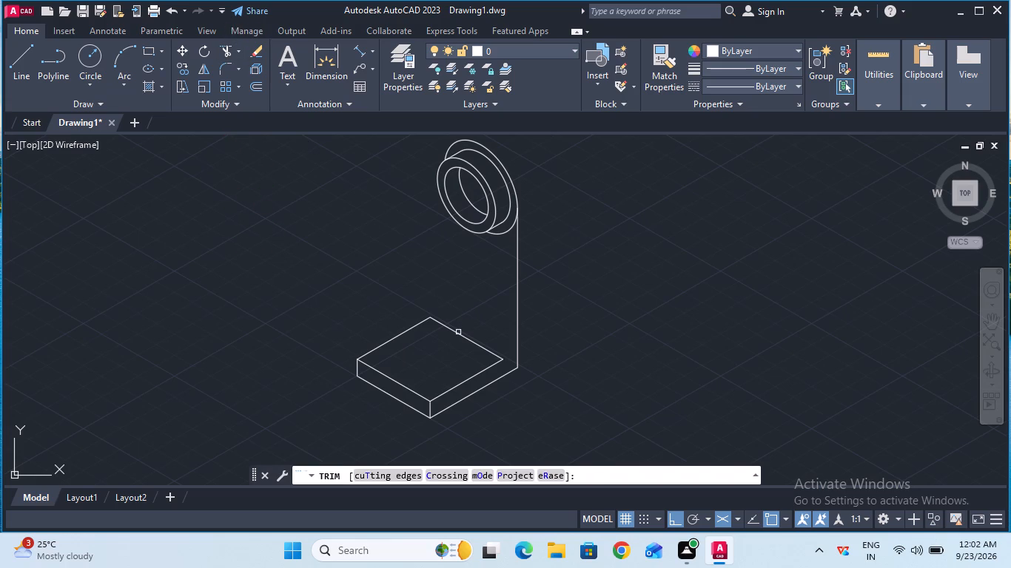
{"action": "left_click", "coordinate": [458, 334]}
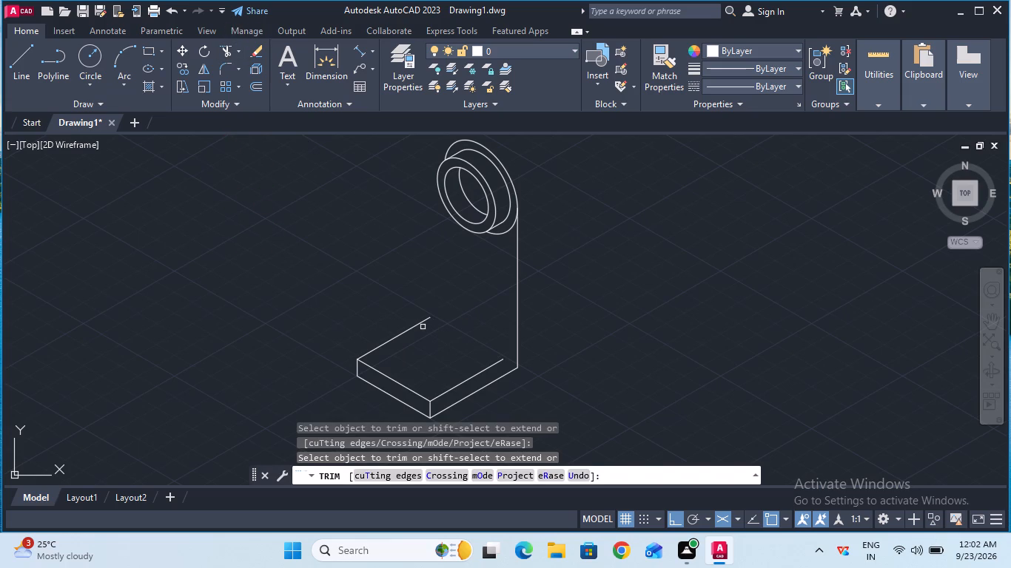
{"action": "left_click", "coordinate": [422, 324]}
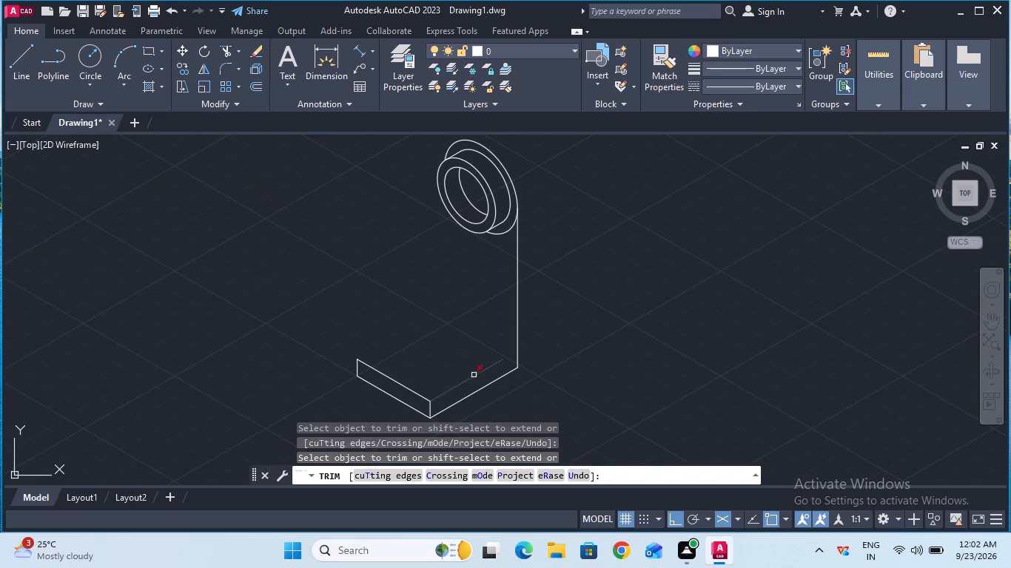
{"action": "left_click", "coordinate": [473, 373]}
{"action": "left_click", "coordinate": [479, 377]}
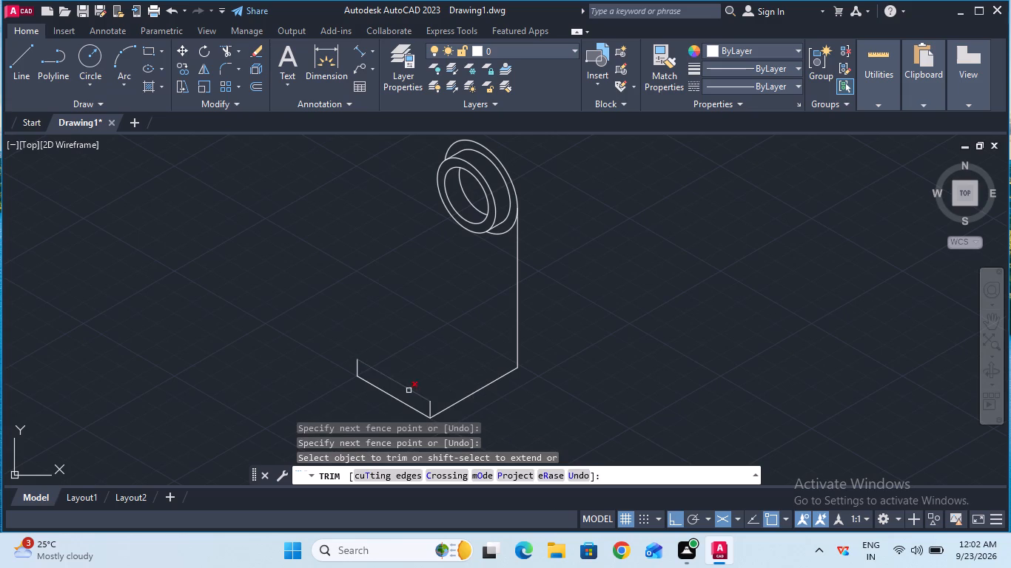
{"action": "left_click", "coordinate": [411, 392]}
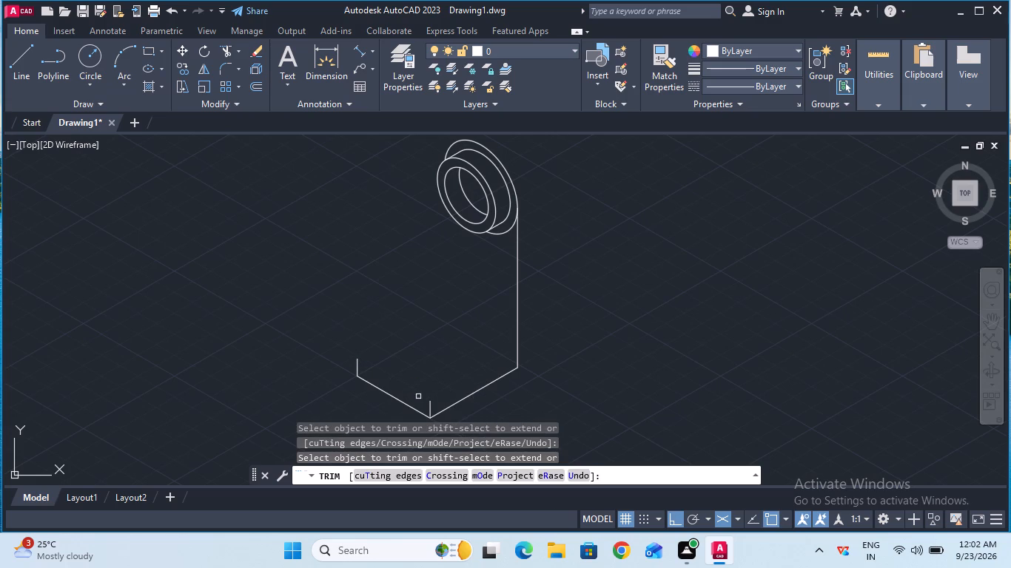
{"action": "left_click", "coordinate": [357, 362]}
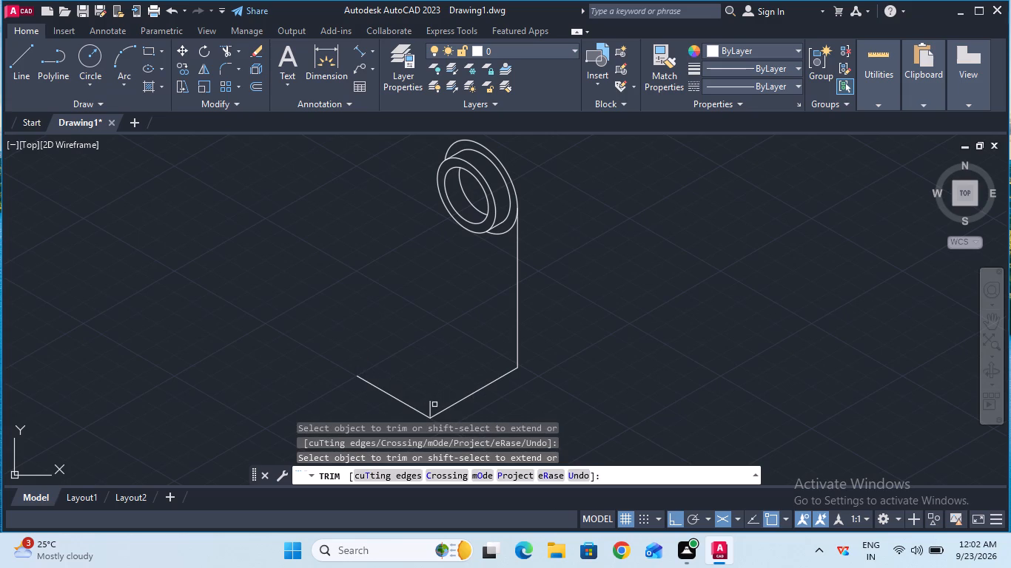
{"action": "left_click", "coordinate": [431, 405]}
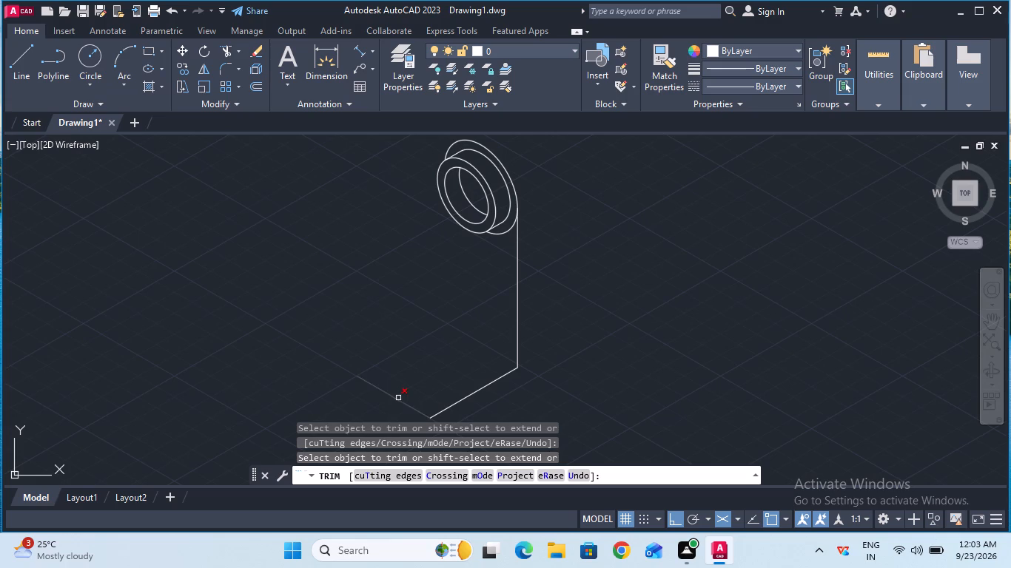
{"action": "left_click", "coordinate": [398, 398]}
{"action": "left_click", "coordinate": [451, 408]}
{"action": "key", "text": "Escape"}
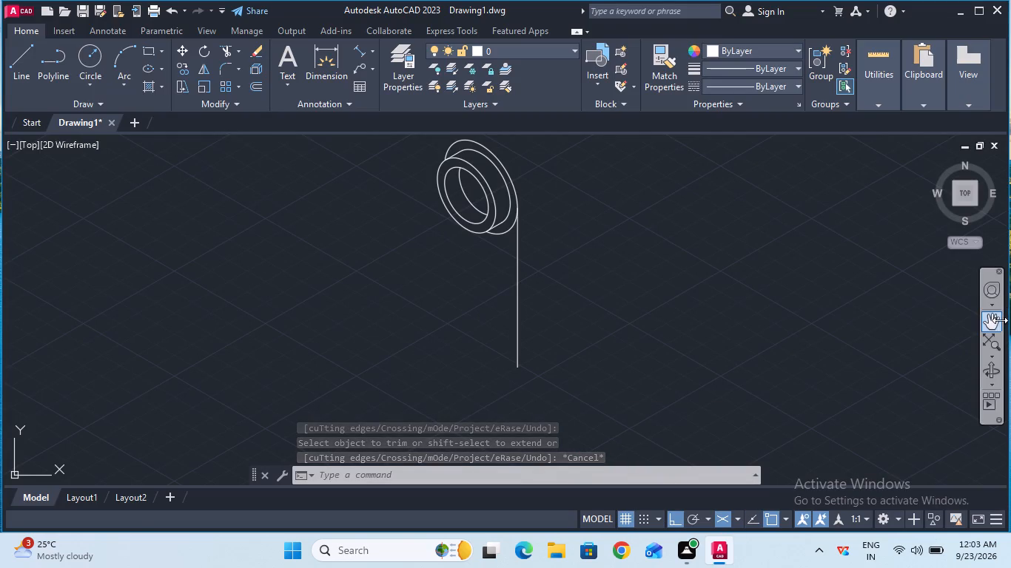
Copy the wall's outer arc and vertical edge 10 mm backward along the receding isometric axis to form the wall thickness.
{"action": "left_click", "coordinate": [1000, 325]}
{"action": "left_click_drag", "start_coordinate": [774, 276], "coordinate": [790, 319]}
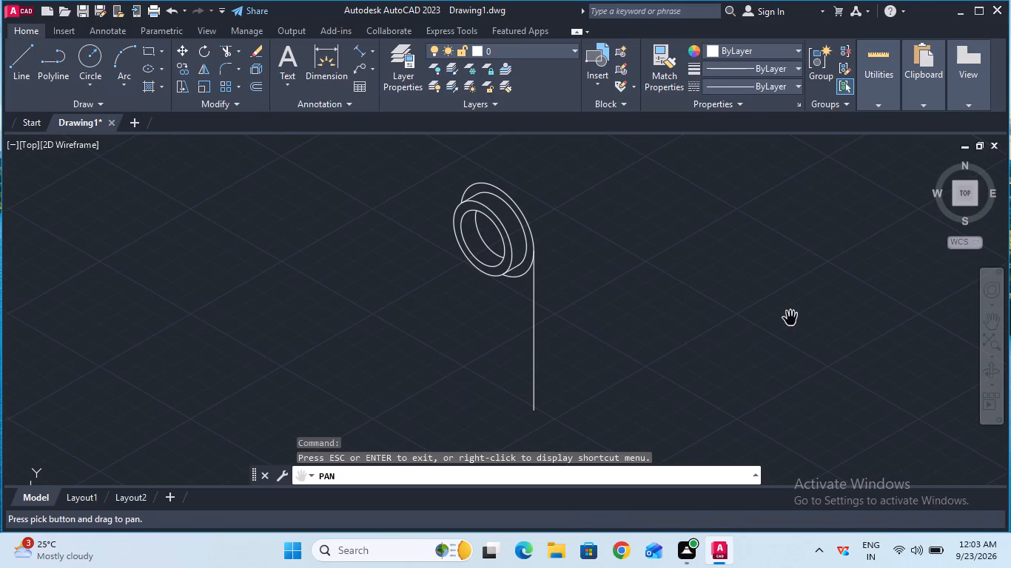
{"action": "key", "text": "Escape"}
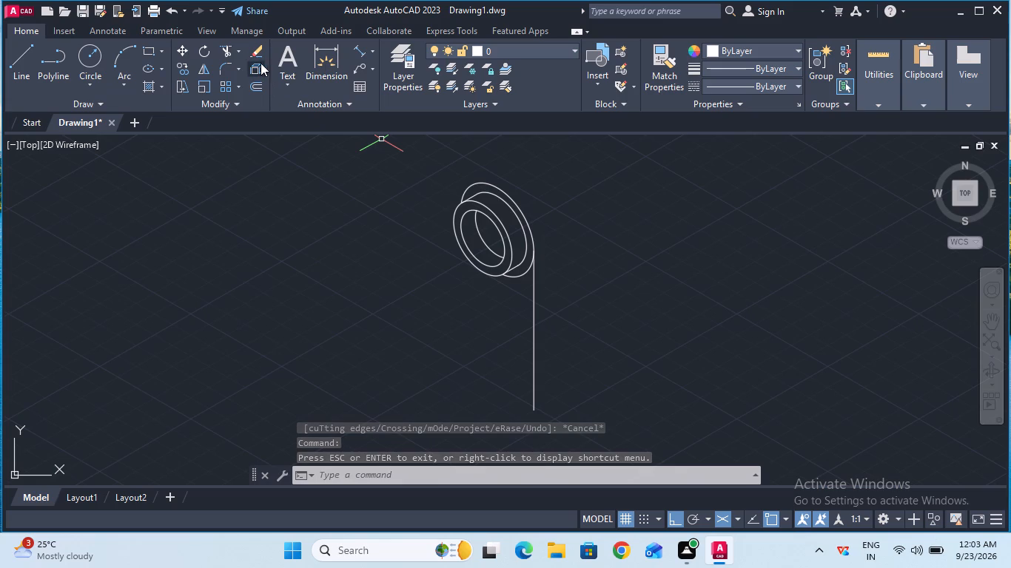
{"action": "left_click", "coordinate": [184, 74]}
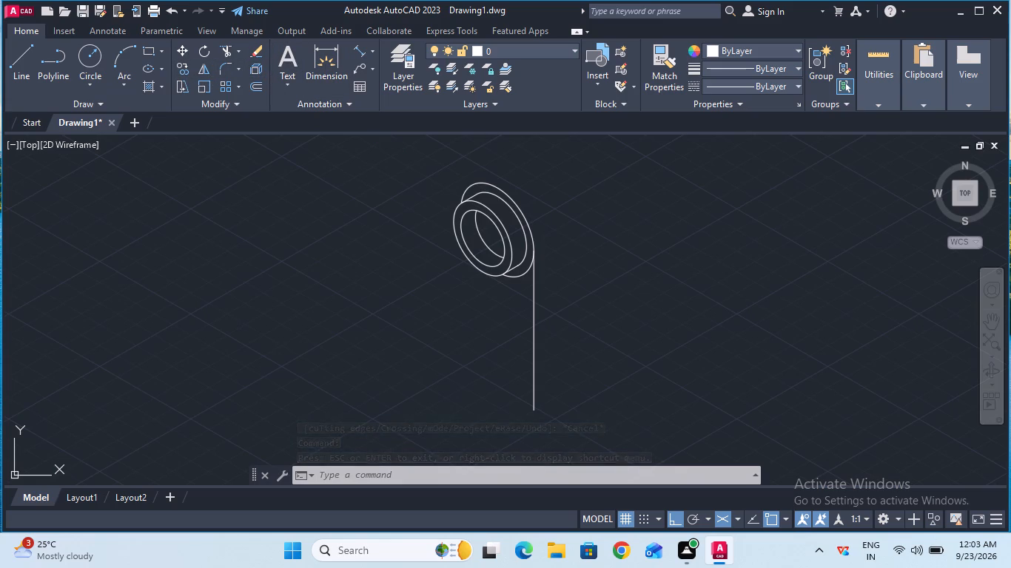
{"action": "left_click", "coordinate": [513, 197]}
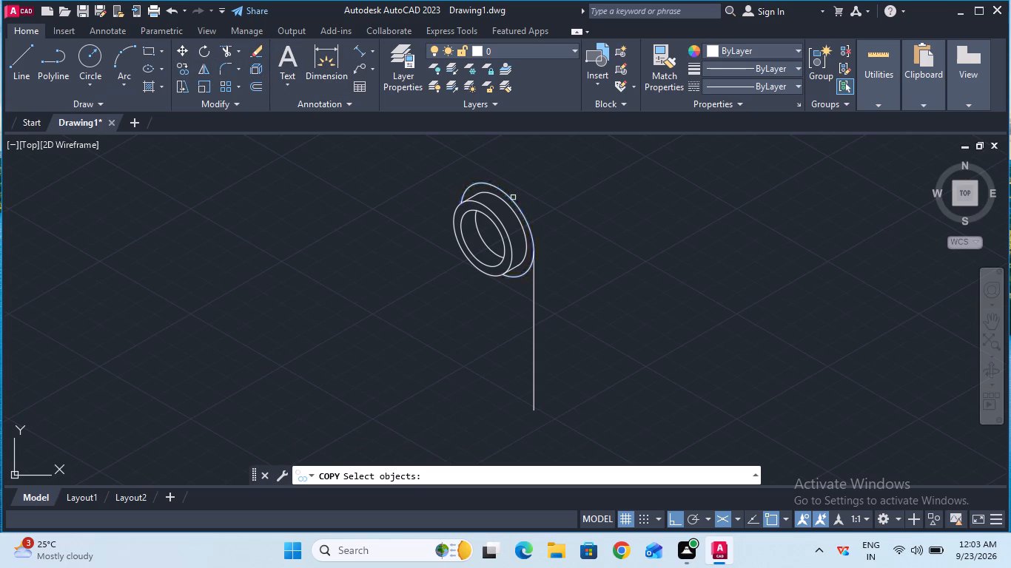
{"action": "left_click", "coordinate": [533, 301], "text": "shift"}
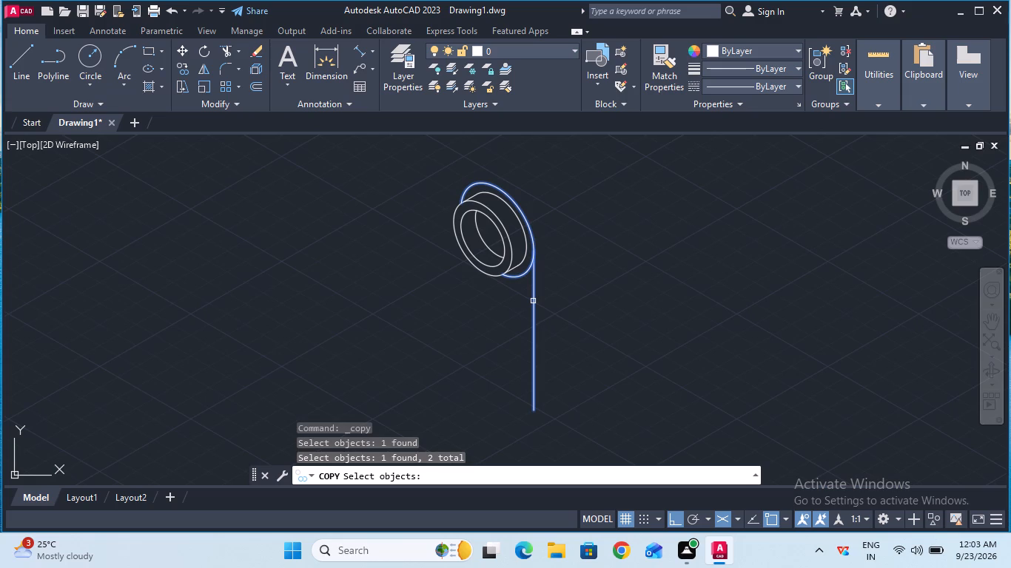
{"action": "key", "text": "Return"}
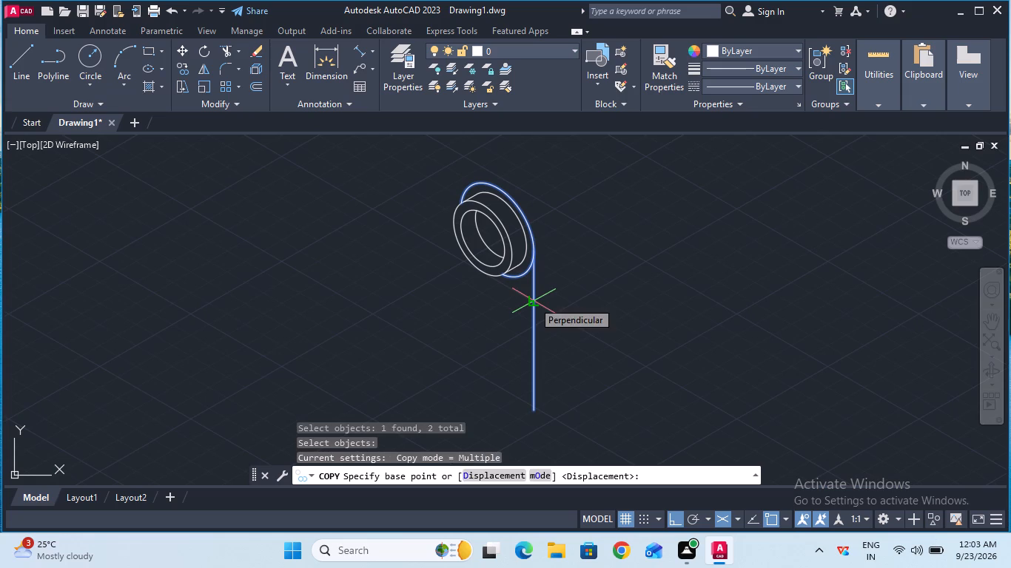
{"action": "left_click", "coordinate": [533, 301]}
{"action": "type", "text": "10"}
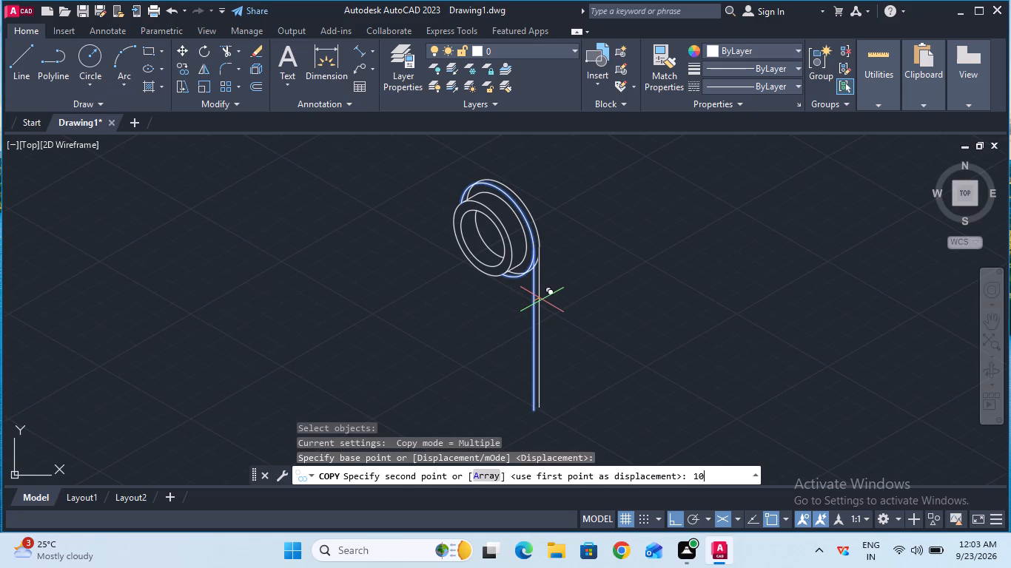
{"action": "key", "text": "Return"}
{"action": "key", "text": "Escape"}
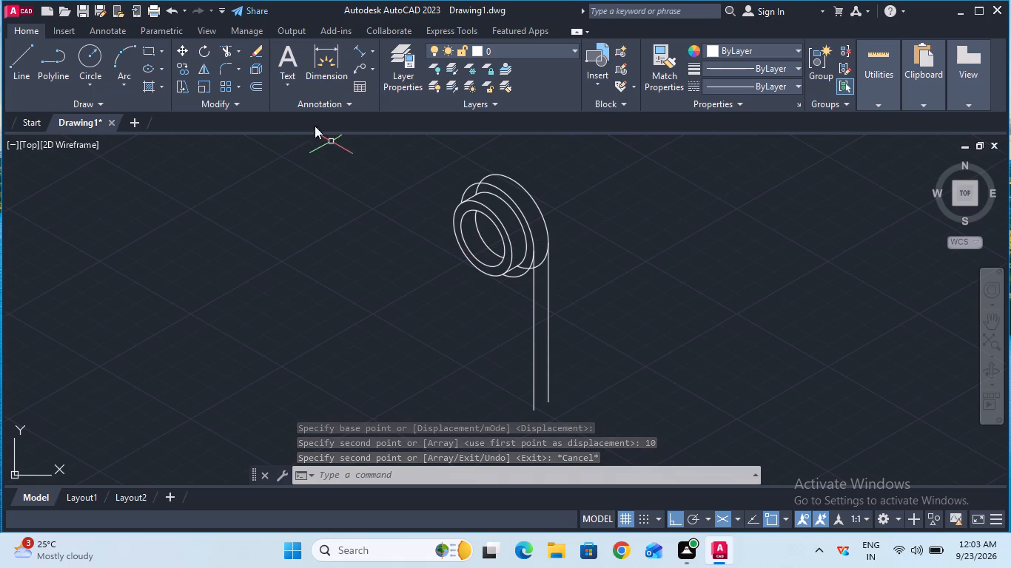
Trim the hidden lower and upper portions of the copied back arc where it passes behind the wall's front face.
{"action": "left_click", "coordinate": [232, 55]}
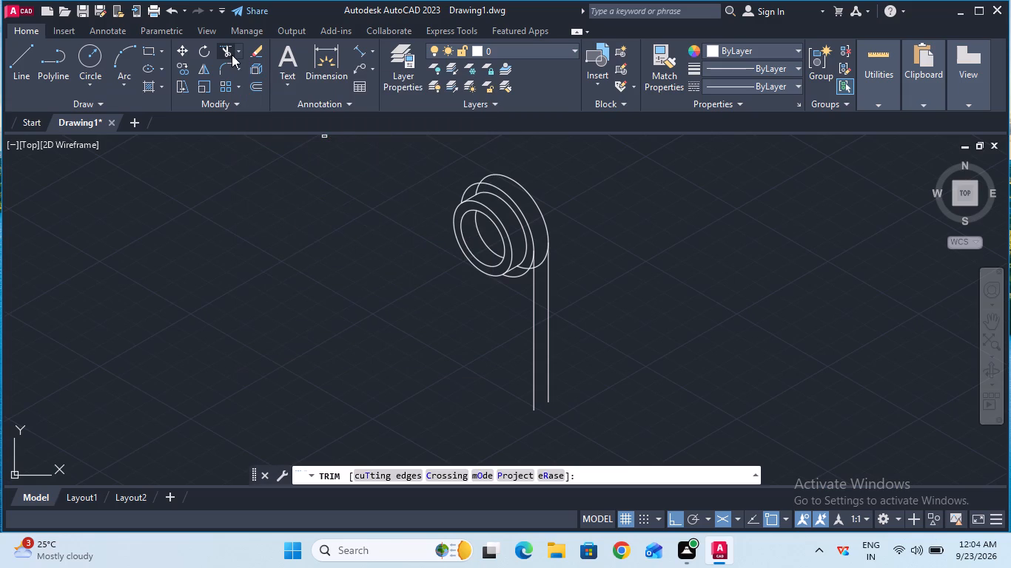
{"action": "left_click", "coordinate": [540, 264]}
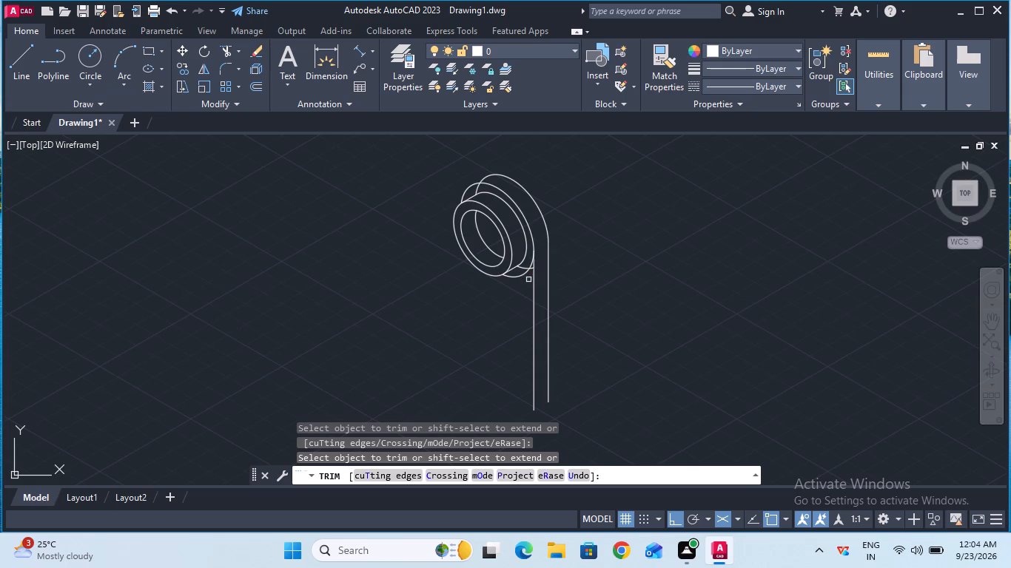
{"action": "scroll", "coordinate": [528, 280], "scroll_direction": "up", "scroll_amount": 2, "text": "ctrl"}
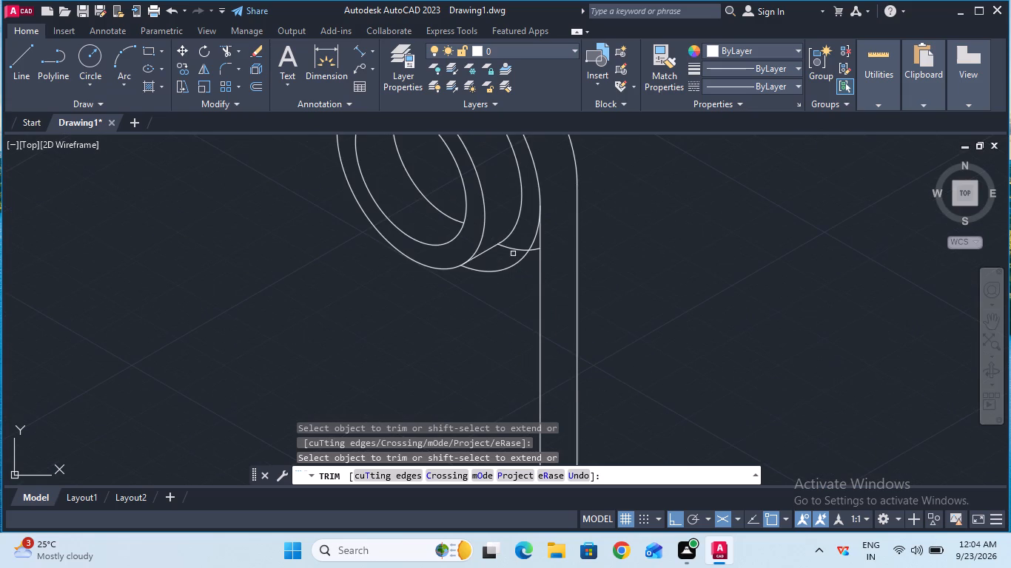
{"action": "left_click", "coordinate": [514, 250]}
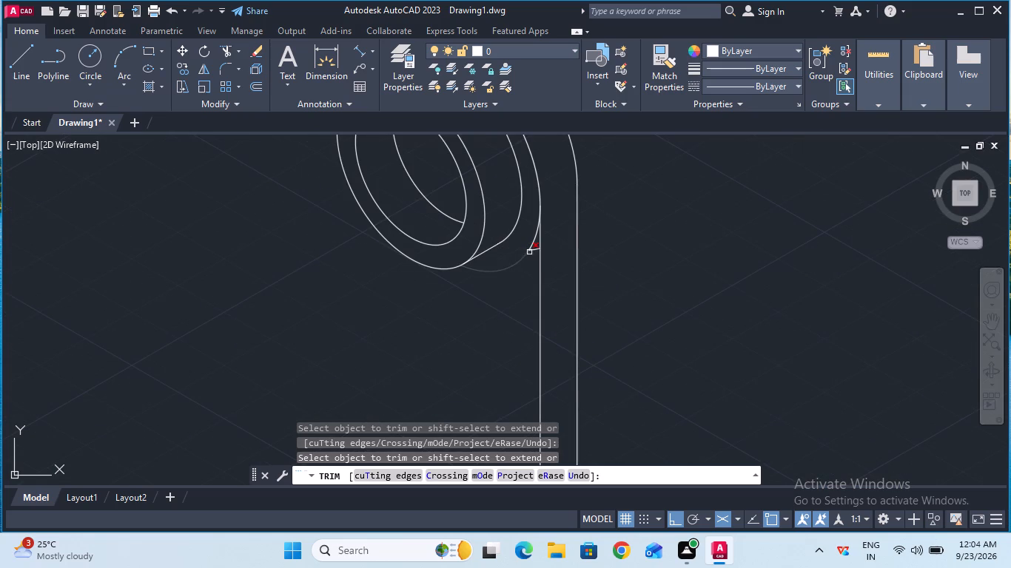
{"action": "left_click", "coordinate": [533, 249]}
{"action": "scroll", "coordinate": [520, 305], "scroll_direction": "down", "scroll_amount": 1, "text": "ctrl"}
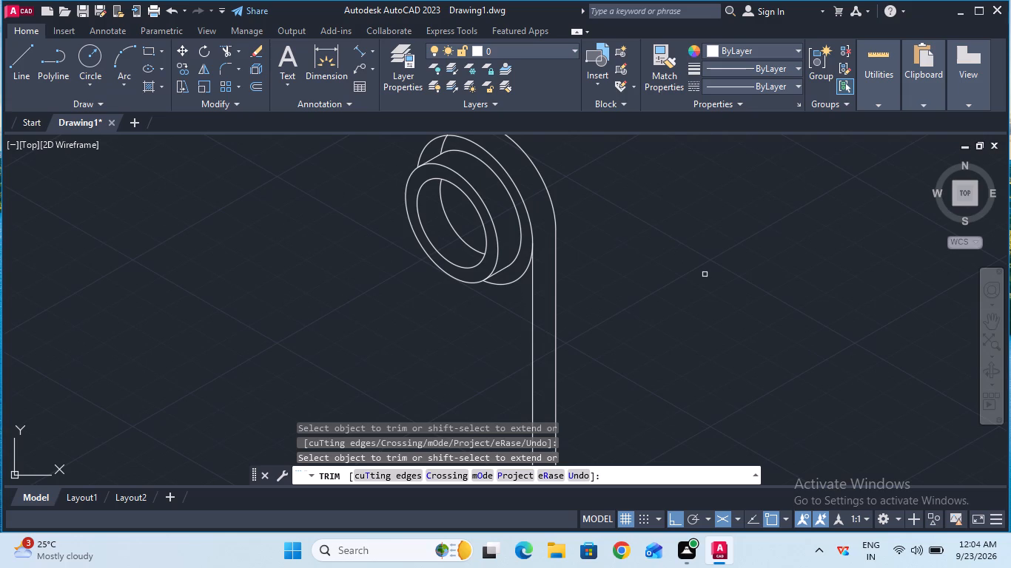
{"action": "scroll", "coordinate": [705, 274], "scroll_direction": "down", "scroll_amount": 1, "text": "ctrl"}
{"action": "scroll", "coordinate": [576, 169], "scroll_direction": "up", "scroll_amount": 1, "text": "ctrl"}
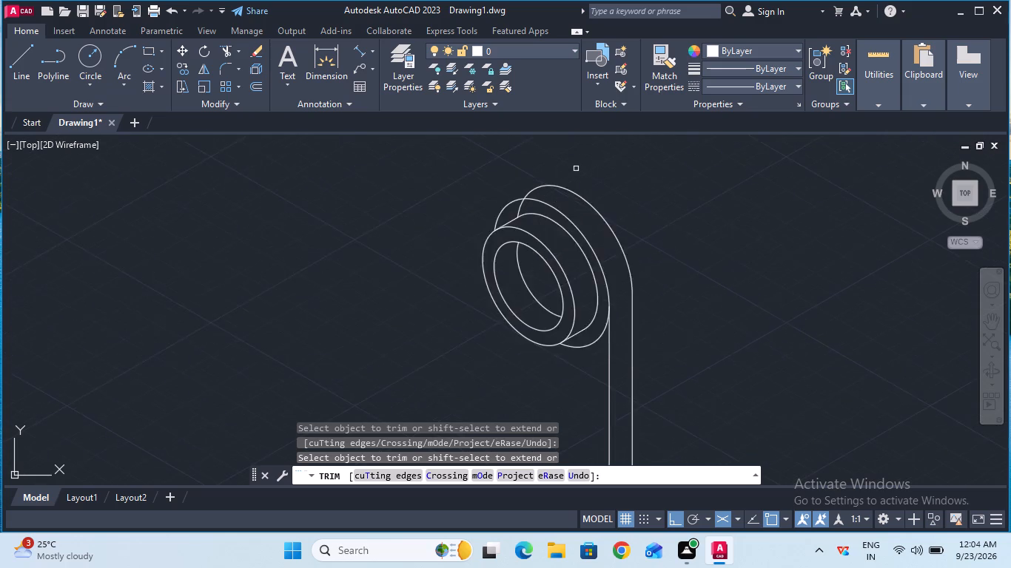
{"action": "scroll", "coordinate": [576, 169], "scroll_direction": "up", "scroll_amount": 1, "text": "ctrl"}
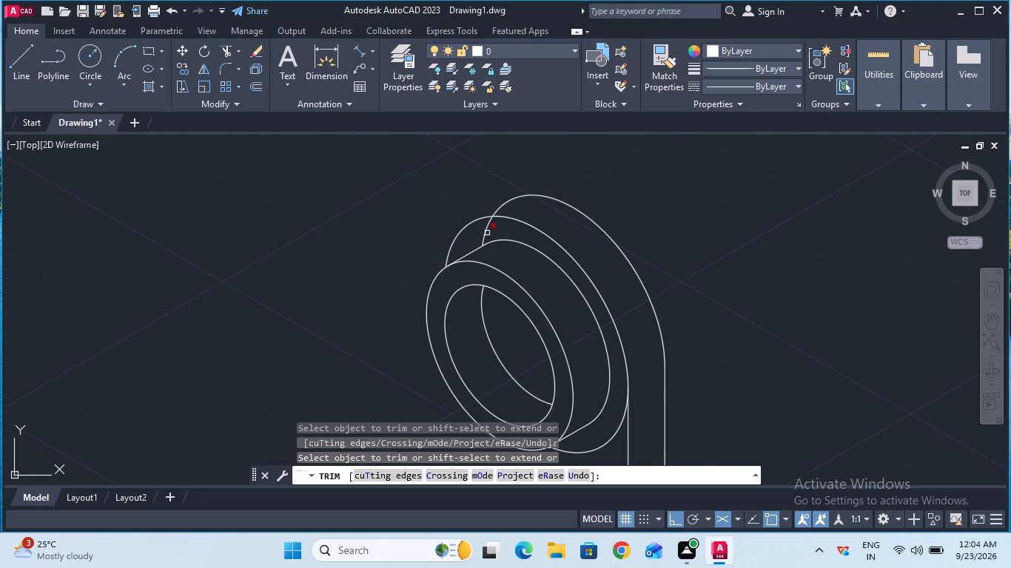
{"action": "left_click", "coordinate": [488, 231]}
{"action": "key", "text": "Escape"}
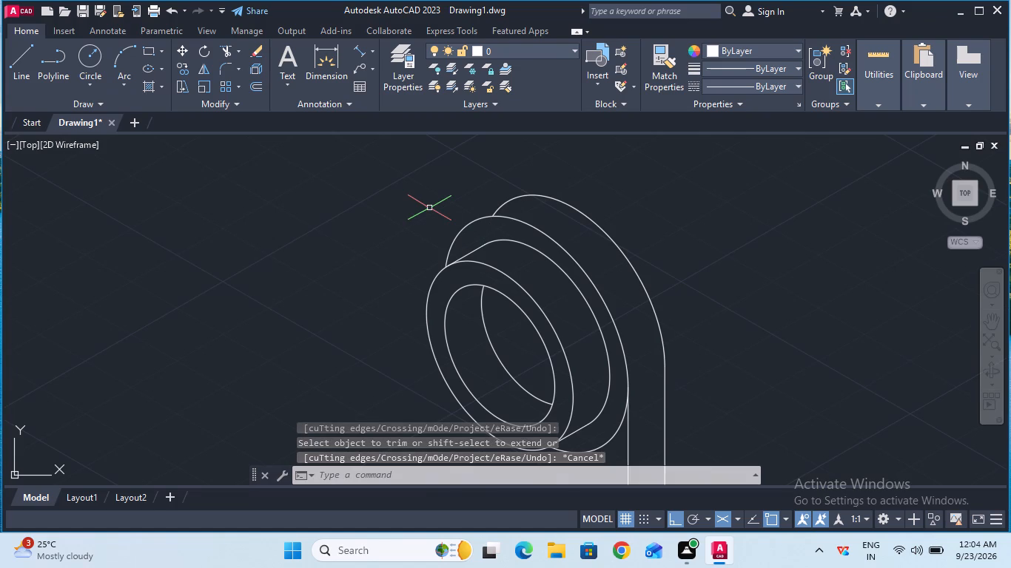
Draw a short receding edge line joining the wall's front and back outer arcs at their upper left.
{"action": "left_click", "coordinate": [30, 67]}
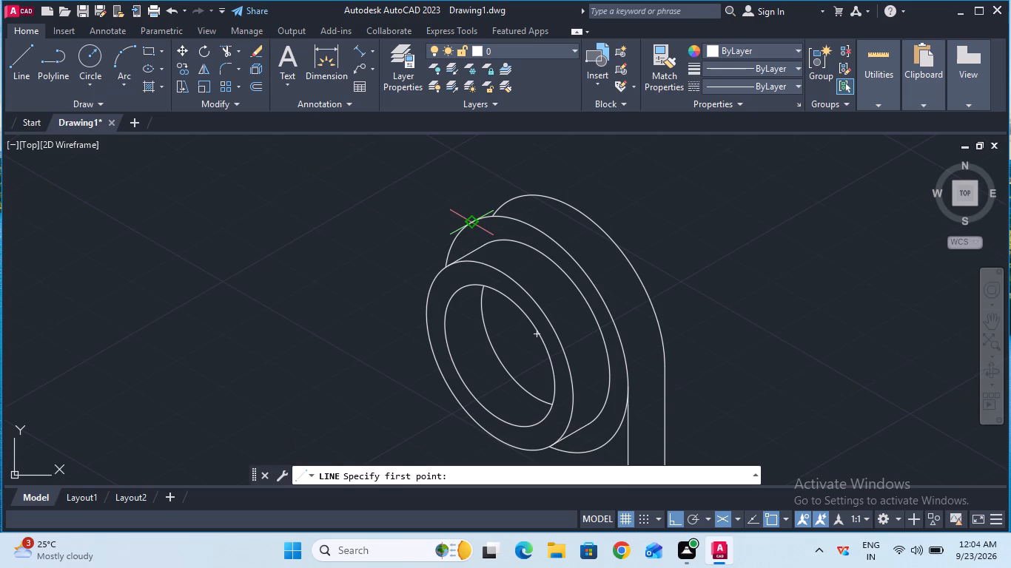
{"action": "double_click", "coordinate": [471, 220]}
{"action": "left_click", "coordinate": [510, 201]}
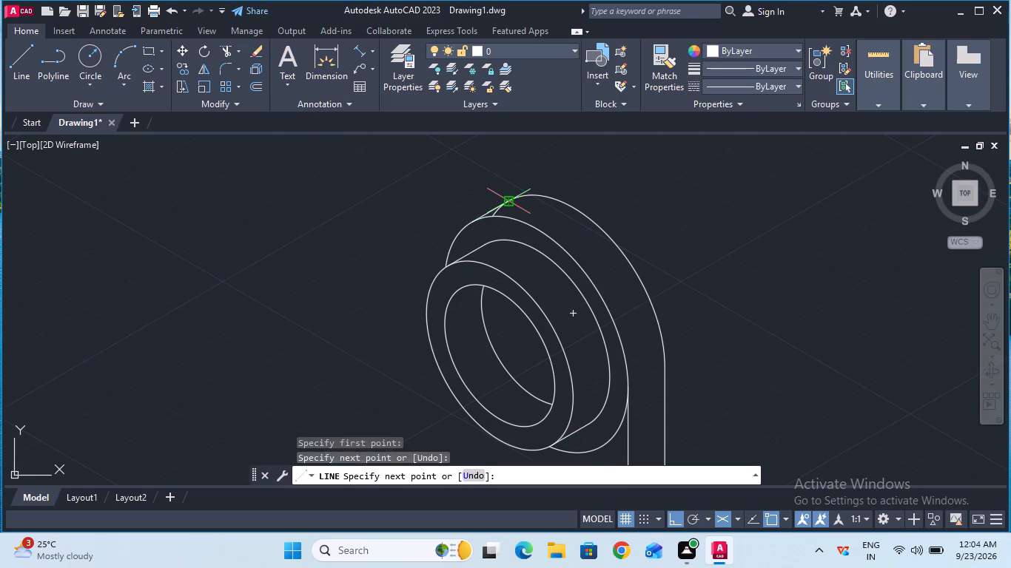
{"action": "key", "text": "Escape"}
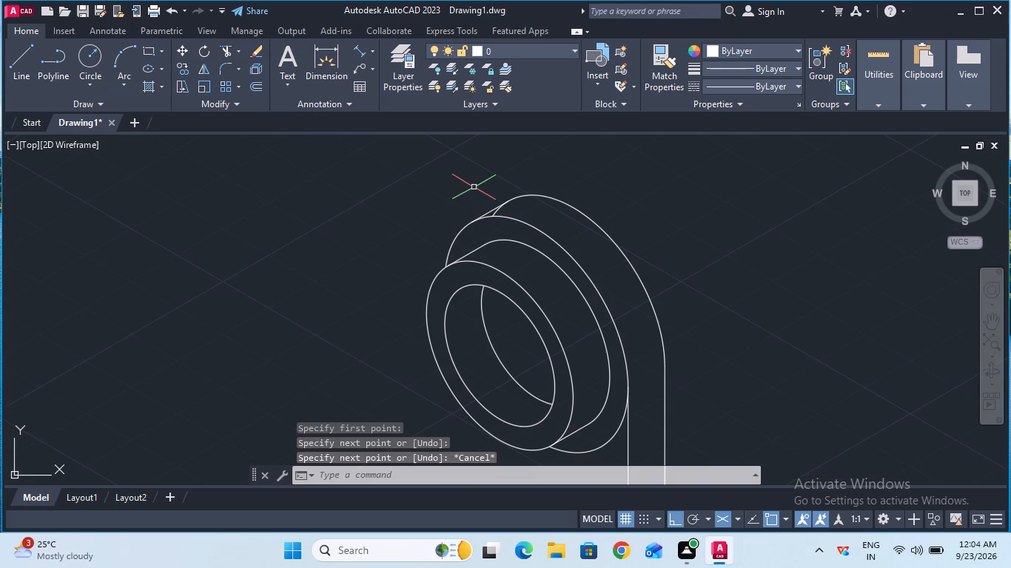
Trim the leftover piece of the wall's back arc below the new edge line.
{"action": "left_click", "coordinate": [230, 54]}
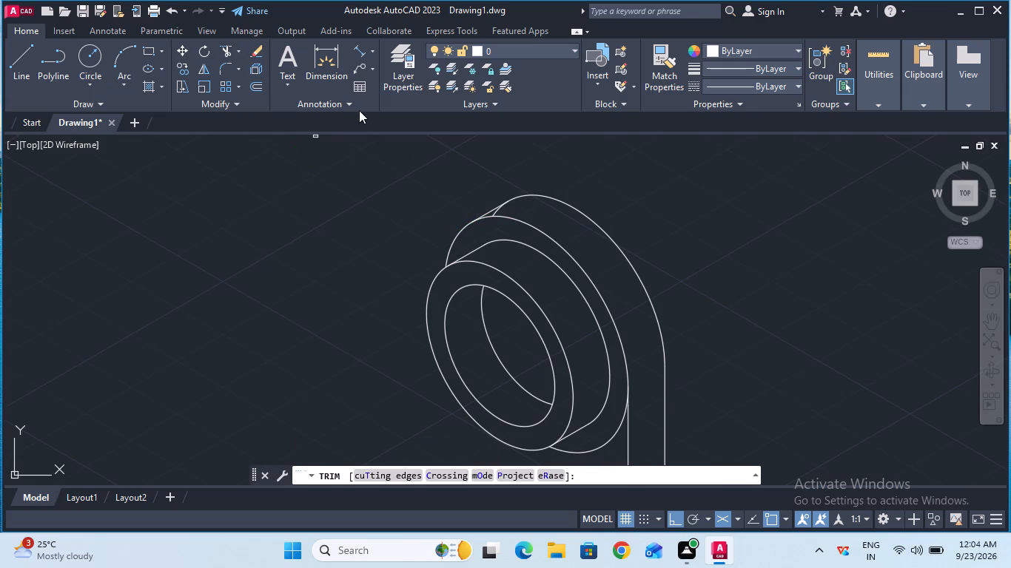
{"action": "left_click", "coordinate": [498, 211]}
{"action": "key", "text": "Escape"}
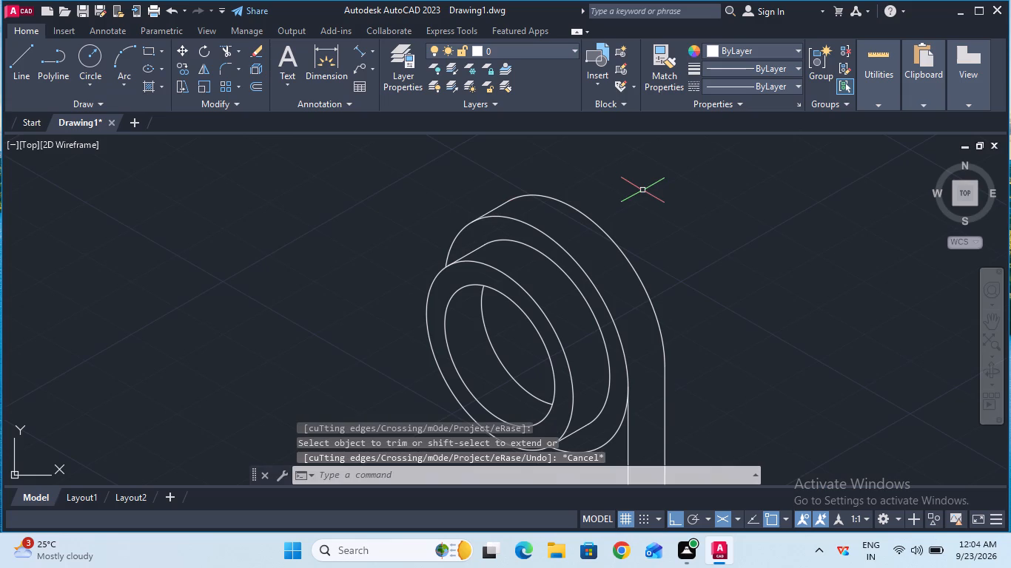
Draw the base outline from the wall's rear bottom corner with isometric lines of 60, 50, 50 and 50 mm, ending at the wall's front edge.
{"action": "scroll", "coordinate": [642, 190], "scroll_direction": "down", "scroll_amount": 2, "text": "ctrl"}
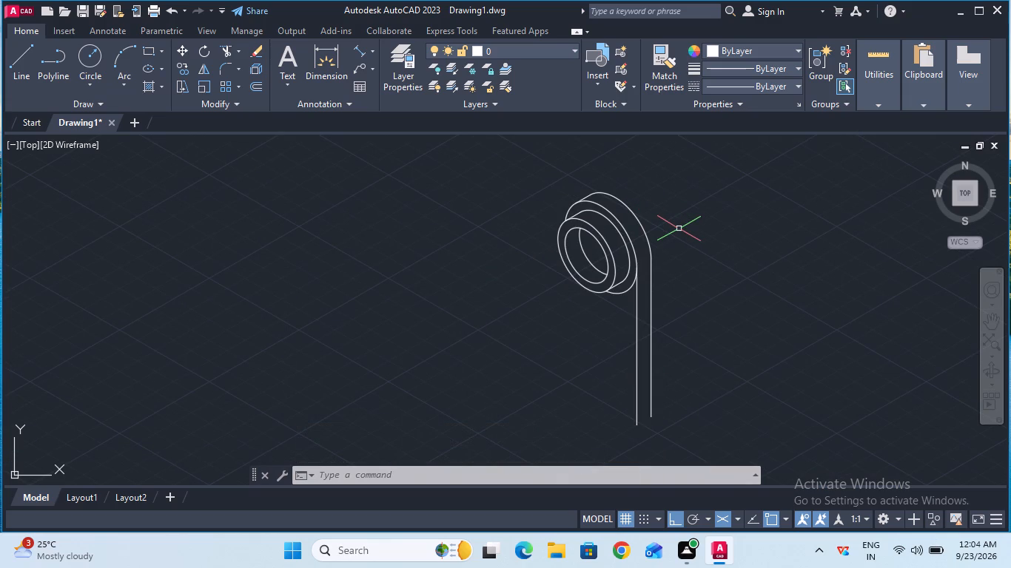
{"action": "left_click", "coordinate": [24, 64]}
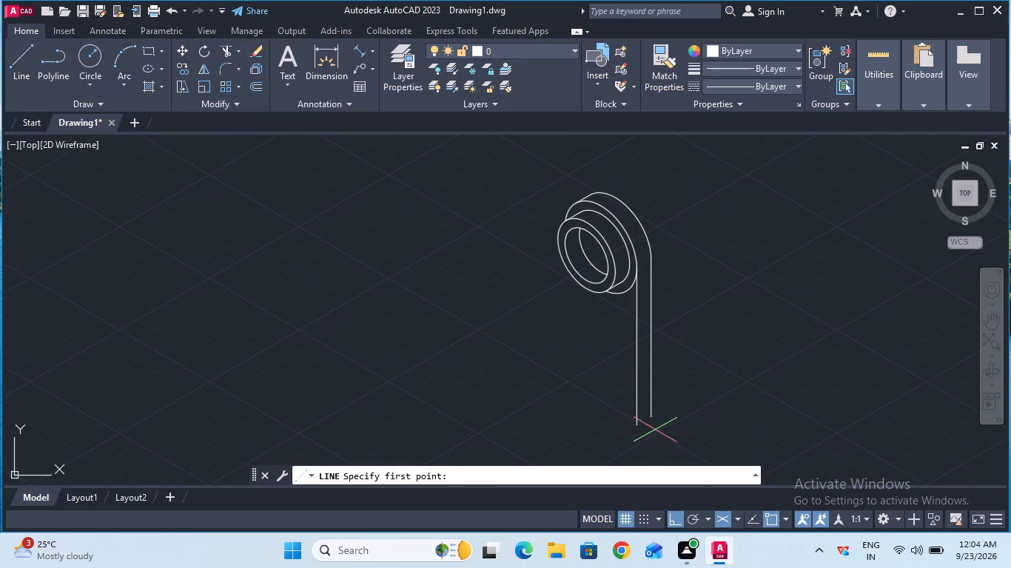
{"action": "left_click", "coordinate": [649, 420]}
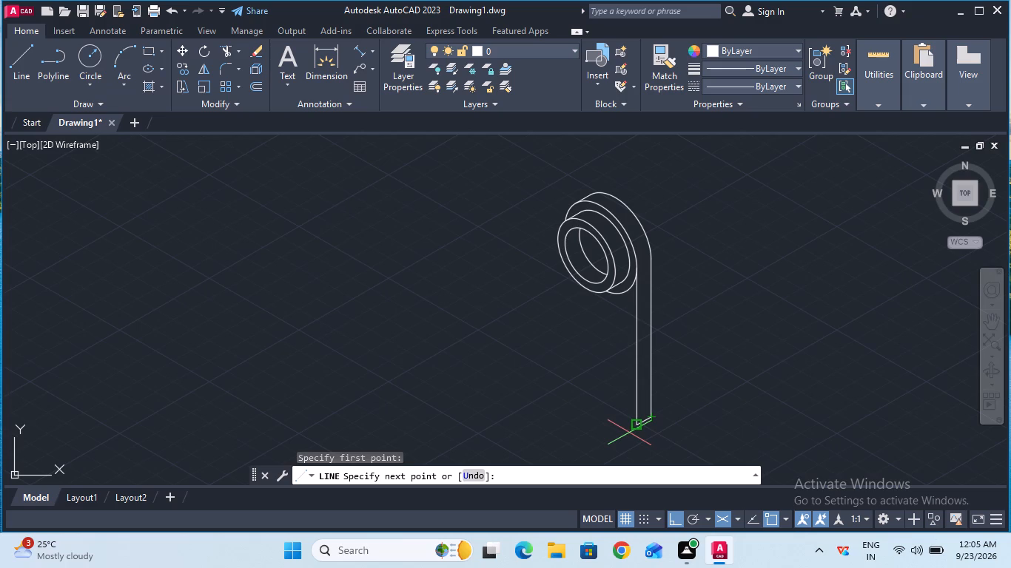
{"action": "type", "text": "60"}
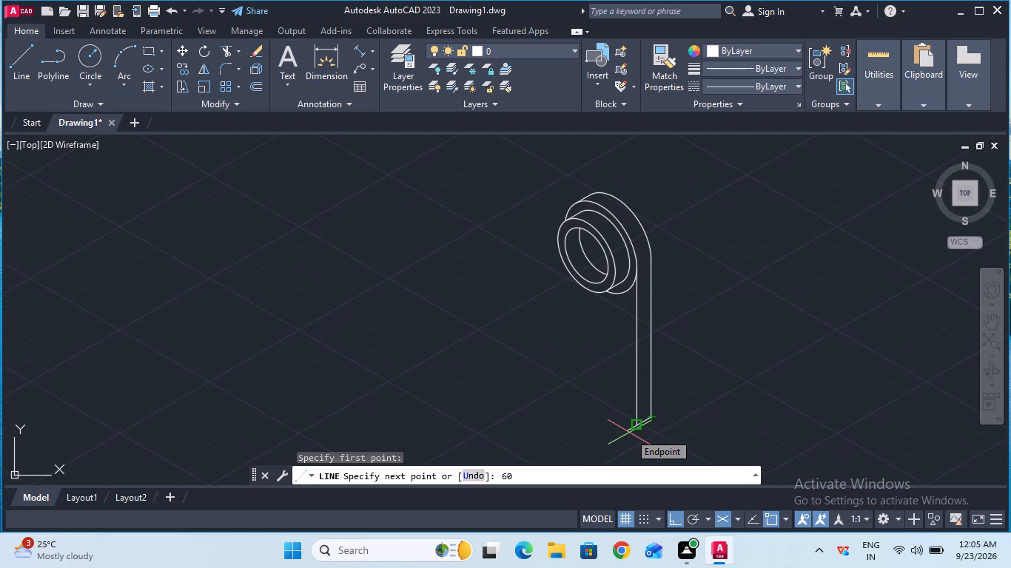
{"action": "key", "text": "Return"}
{"action": "scroll", "coordinate": [629, 433], "scroll_direction": "down", "scroll_amount": 1, "text": "ctrl"}
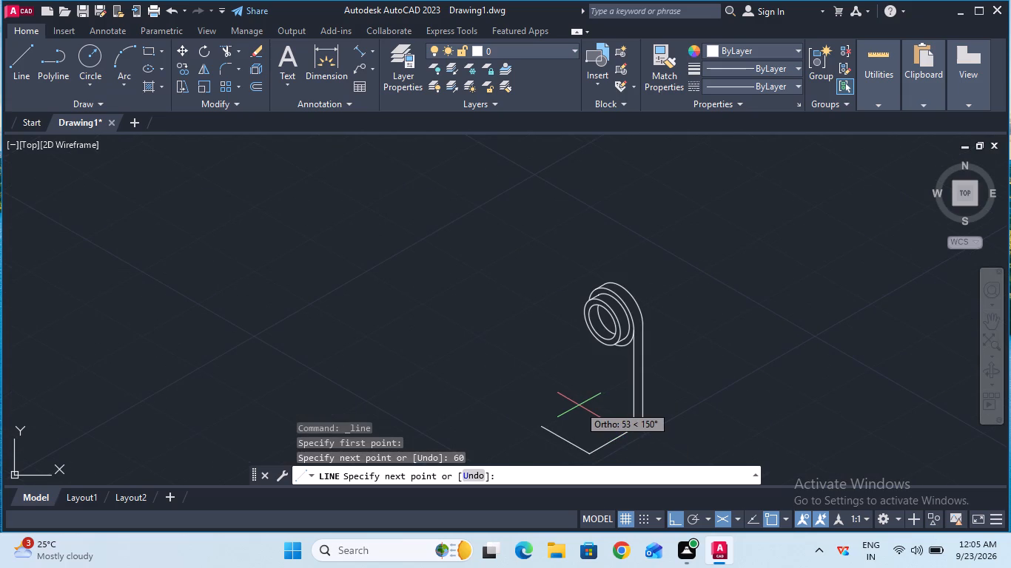
{"action": "type", "text": "50"}
{"action": "key", "text": "Return"}
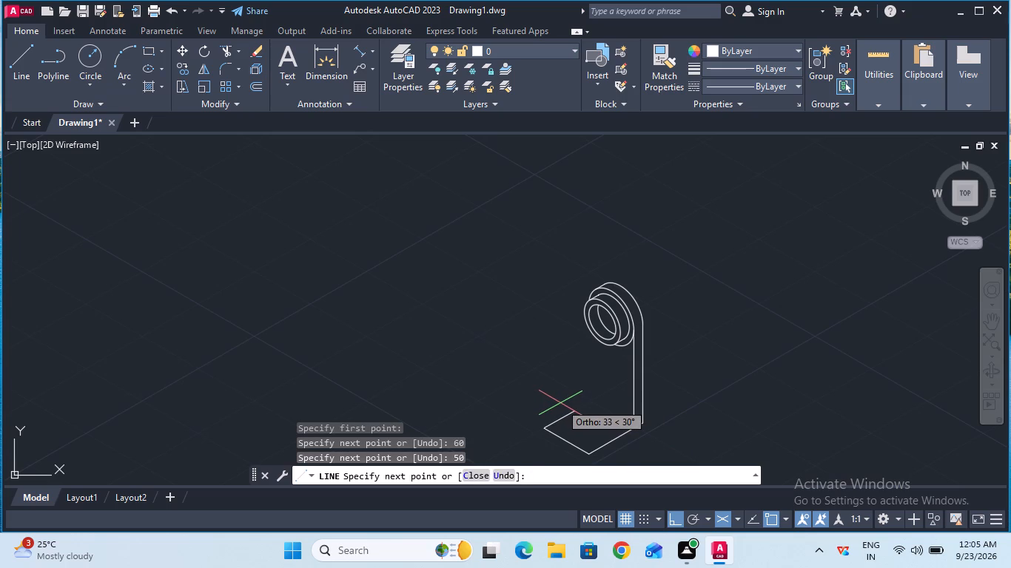
{"action": "key", "text": "5"}
{"action": "key", "text": "0"}
{"action": "key", "text": "Return"}
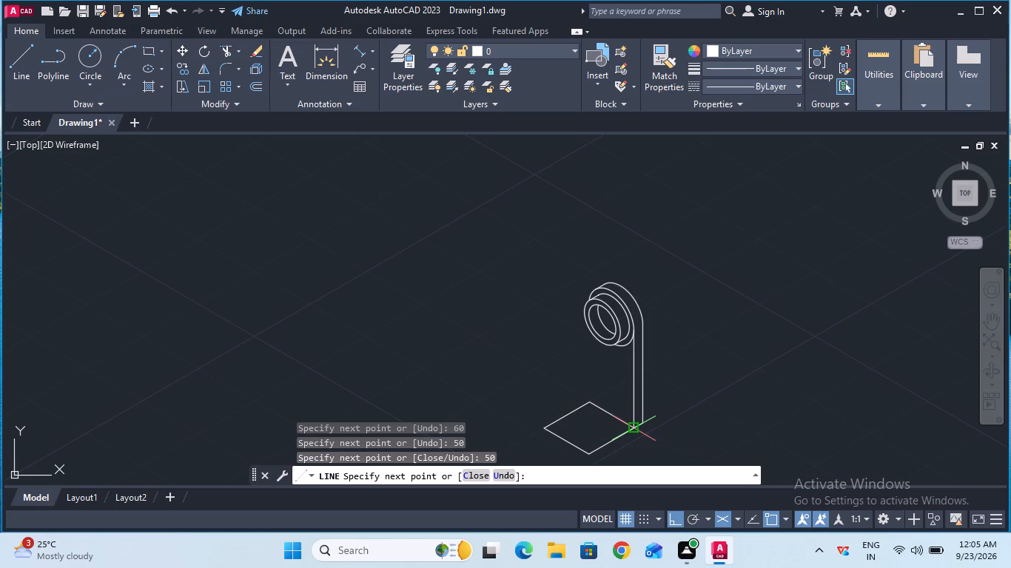
{"action": "type", "text": "50"}
{"action": "key", "text": "Return"}
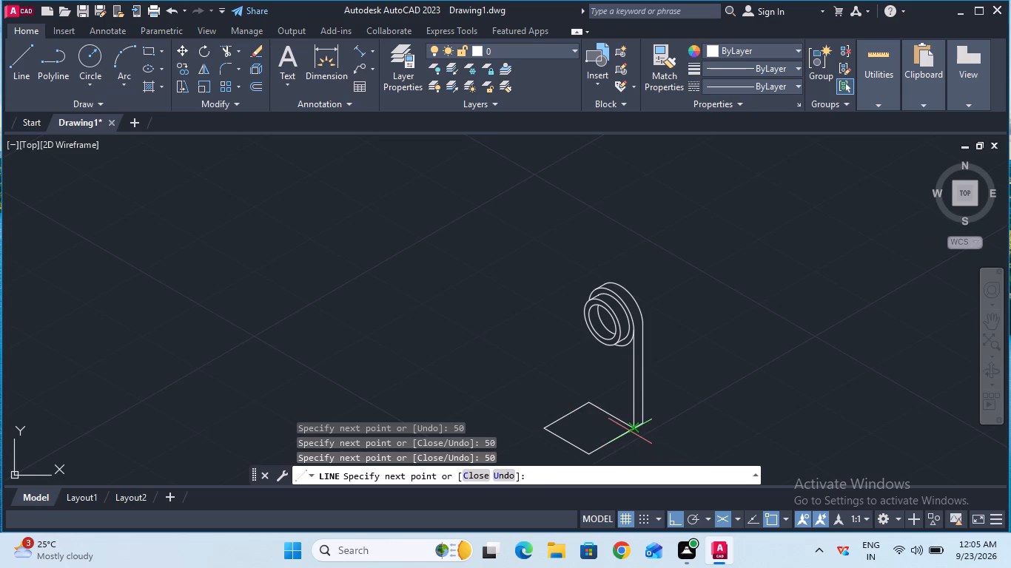
{"action": "key", "text": "Escape"}
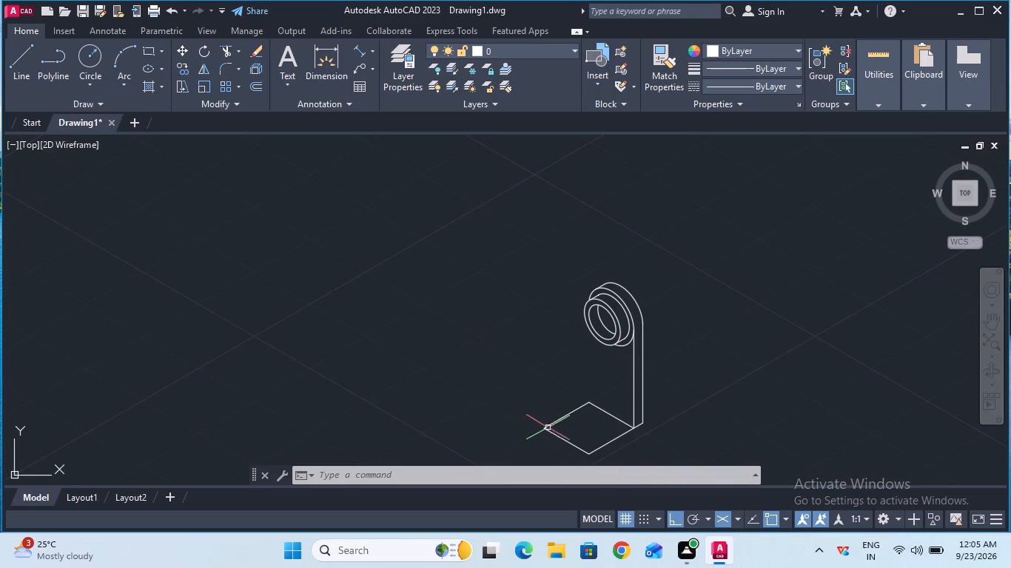
Join the three 50 mm base lines into a single object, leaving out the 60 mm line.
{"action": "left_click", "coordinate": [525, 370]}
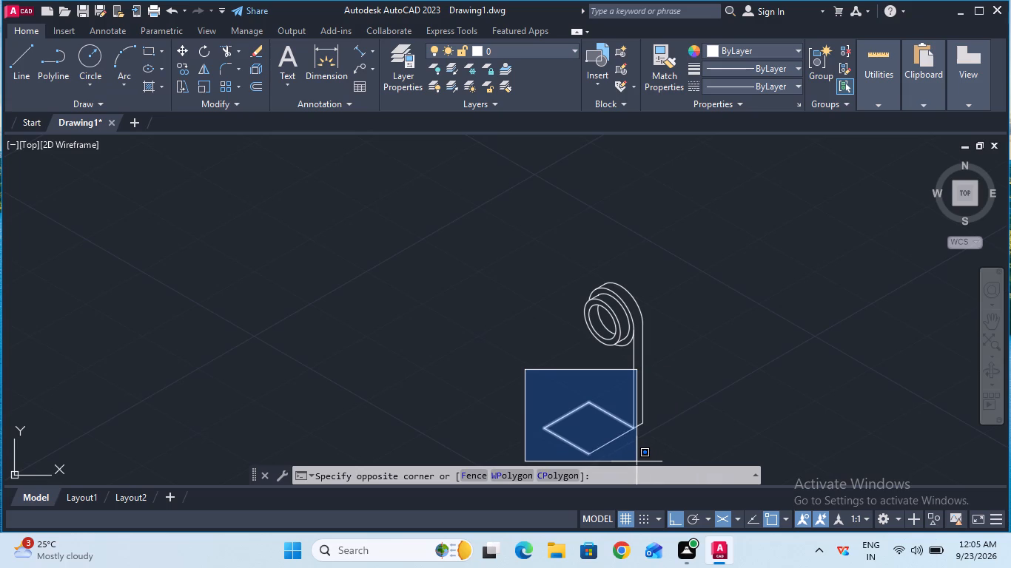
{"action": "left_click", "coordinate": [637, 461]}
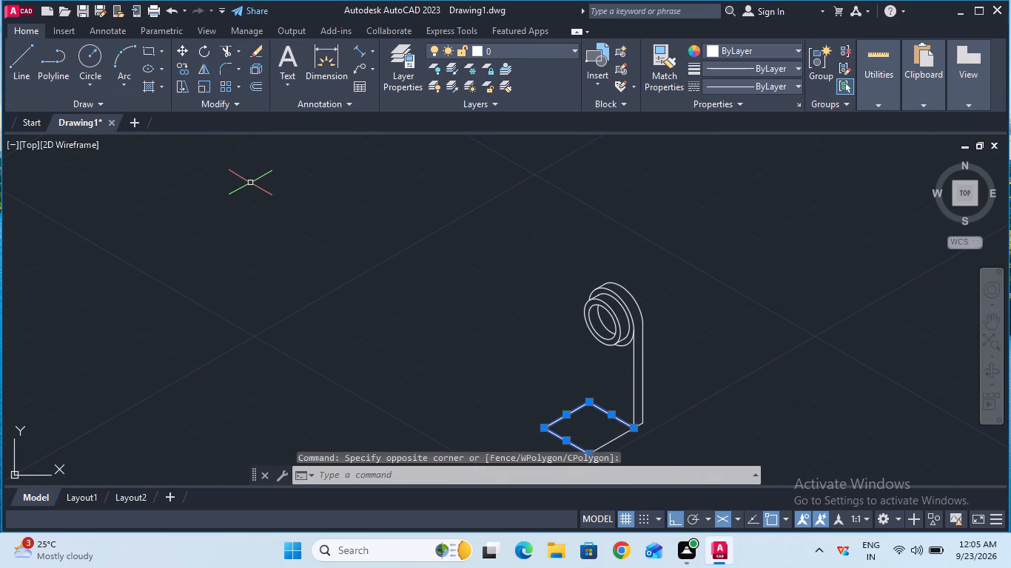
{"action": "type", "text": "joi"}
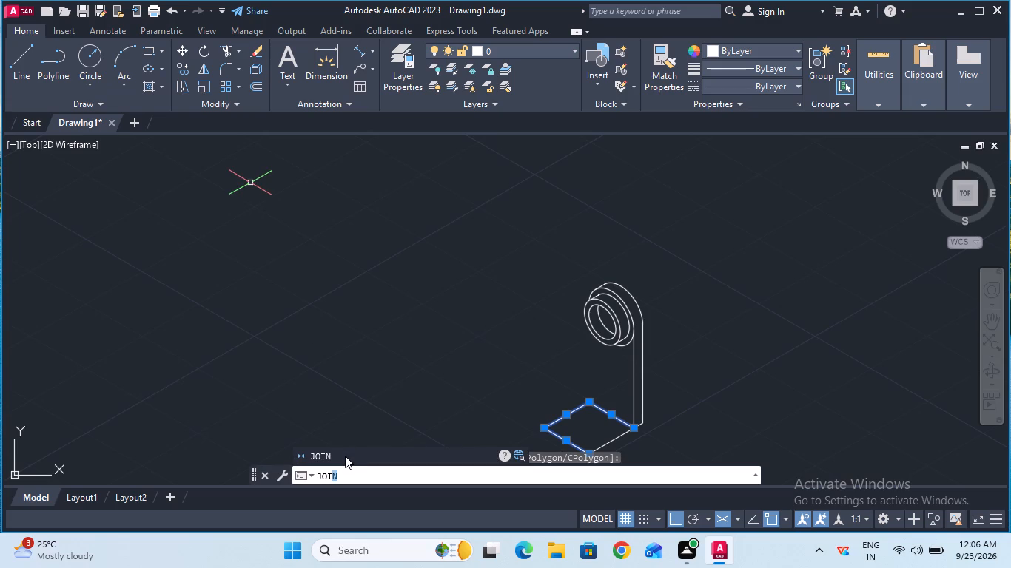
{"action": "left_click", "coordinate": [345, 456]}
Copy the joined base outline 10 mm vertically upward on the right isoplane to give the base plate its thickness.
{"action": "left_click", "coordinate": [184, 72]}
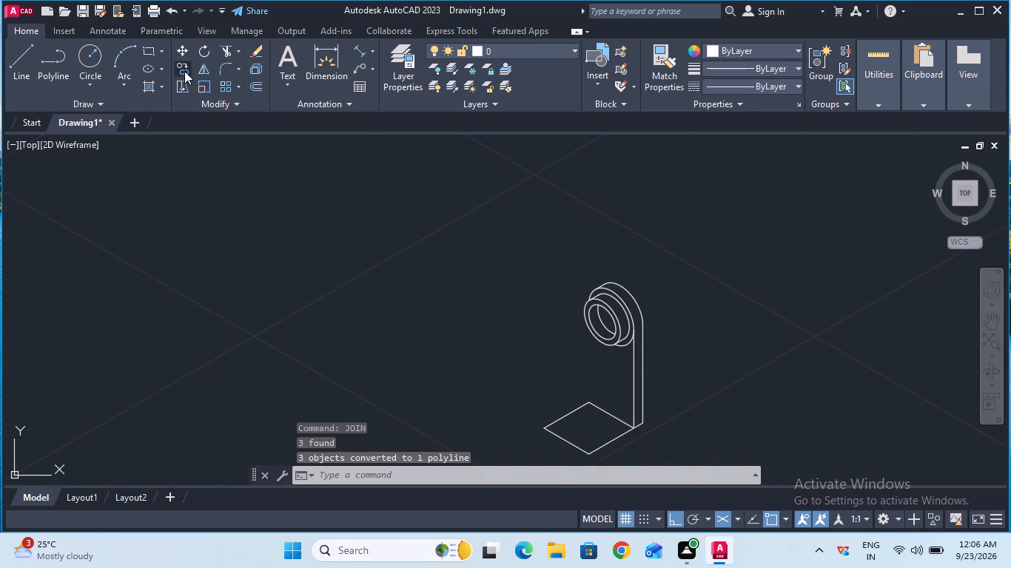
{"action": "left_click", "coordinate": [571, 413]}
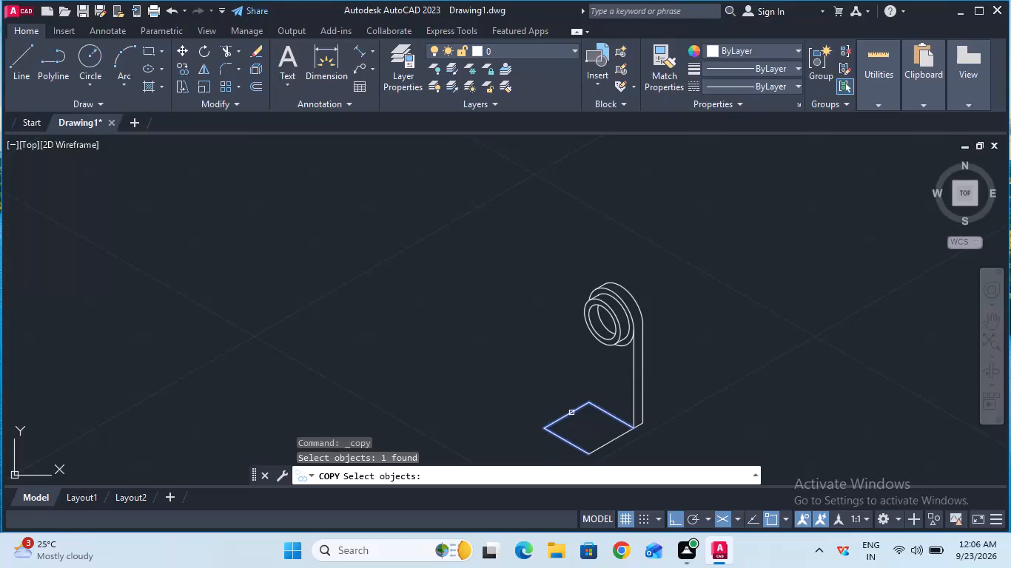
{"action": "key", "text": "Return"}
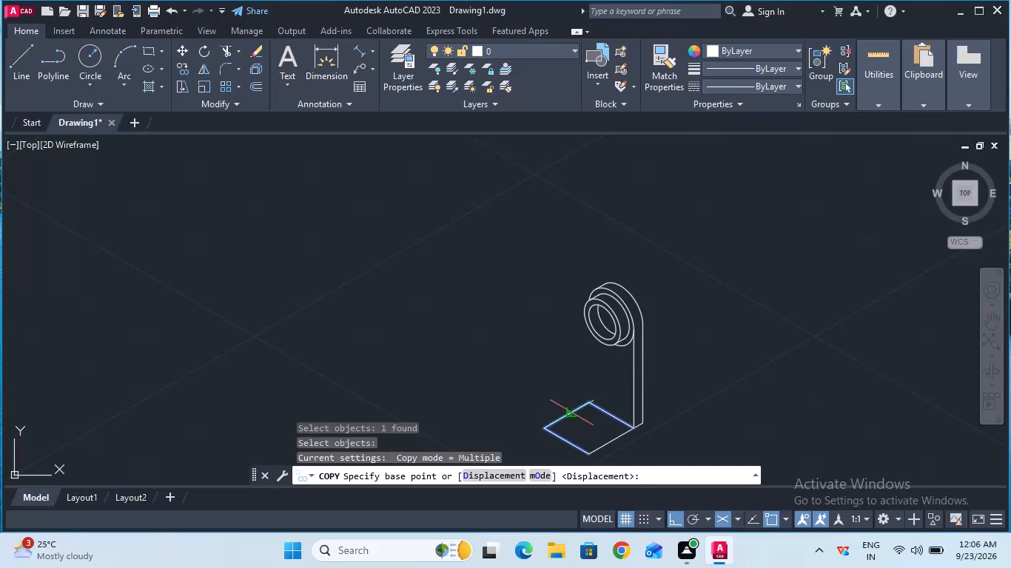
{"action": "left_click", "coordinate": [571, 413]}
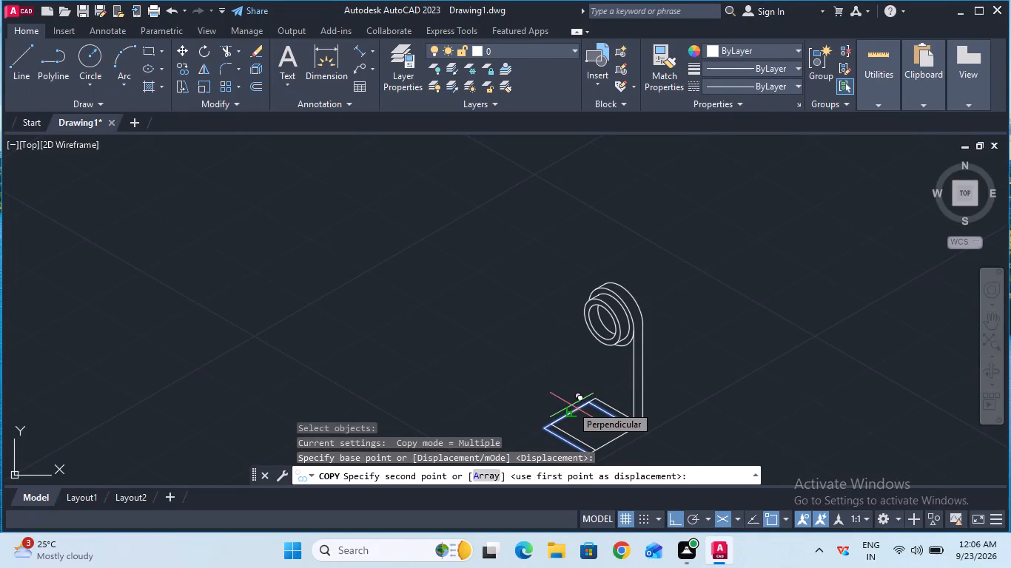
{"action": "key", "text": "F5"}
{"action": "key", "text": "1"}
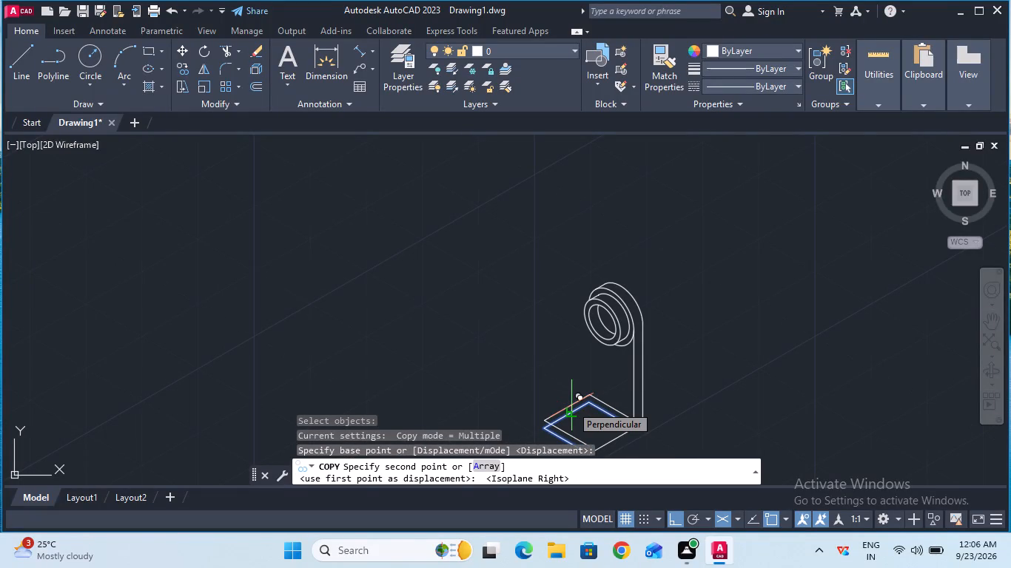
{"action": "key", "text": "0"}
{"action": "key", "text": "Return"}
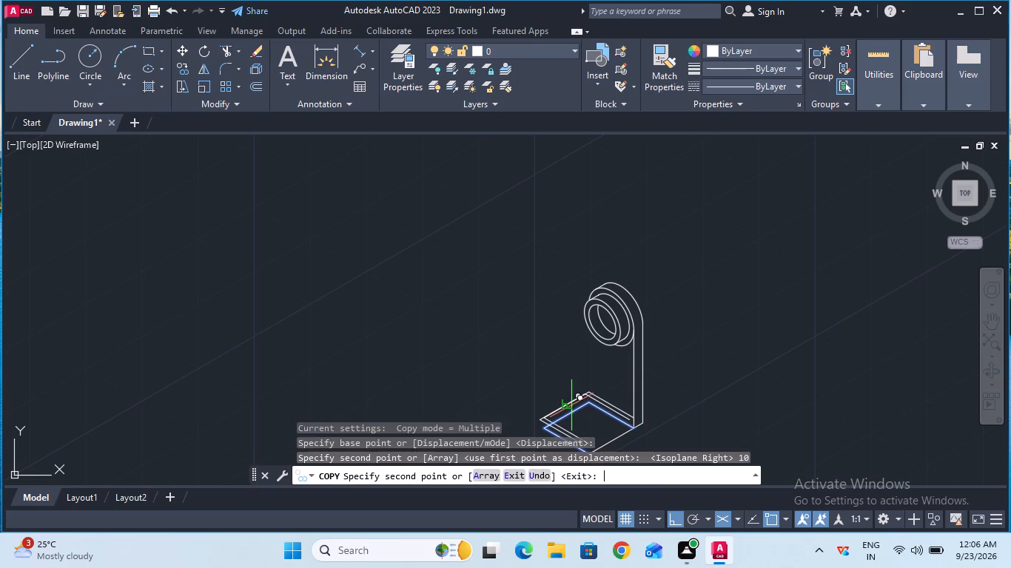
{"action": "key", "text": "Escape"}
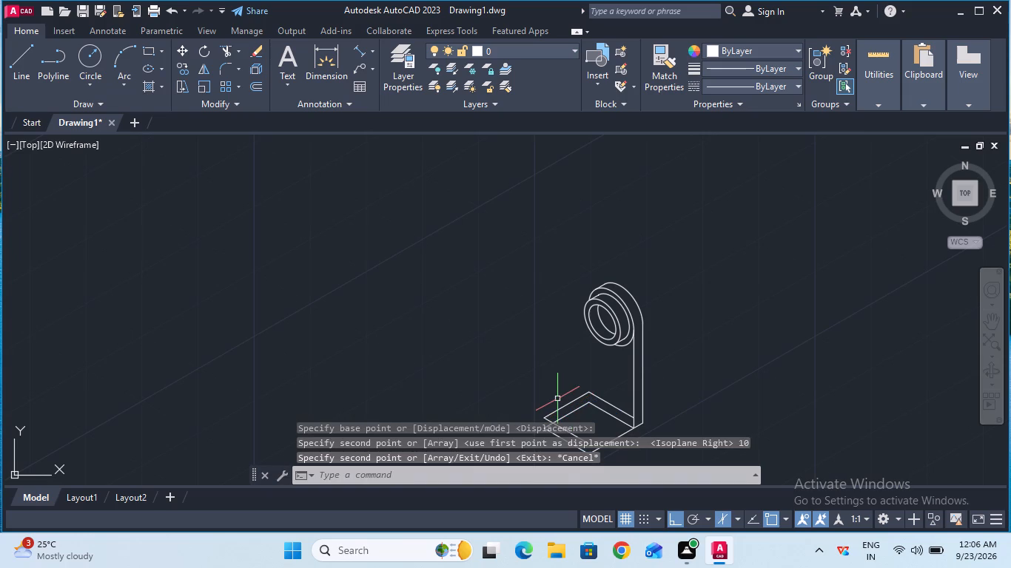
Close the base plate's upper outline with a line from its open front corner to the corner at the wall's front edge.
{"action": "left_click", "coordinate": [984, 328]}
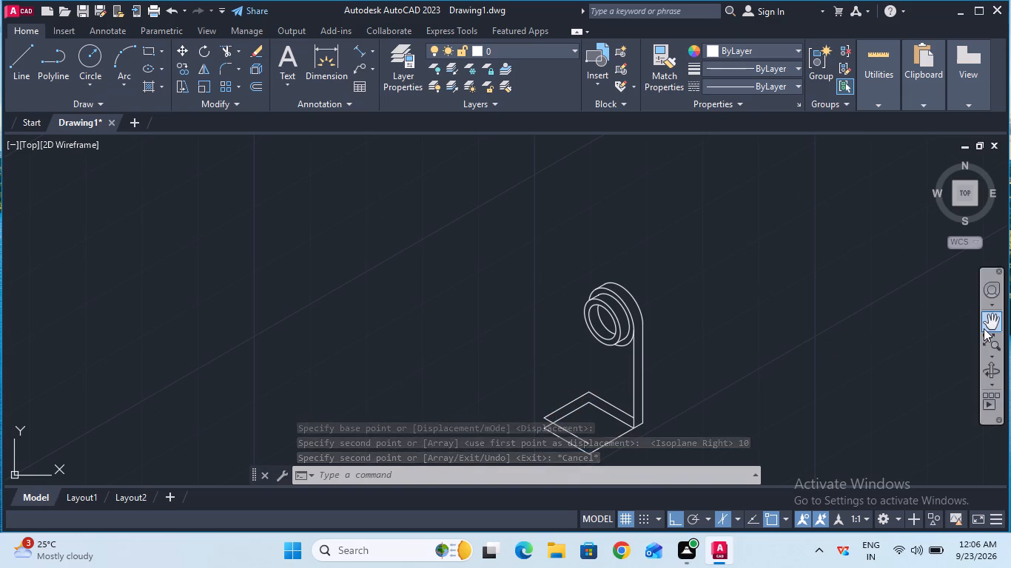
{"action": "left_click_drag", "start_coordinate": [705, 430], "coordinate": [705, 396]}
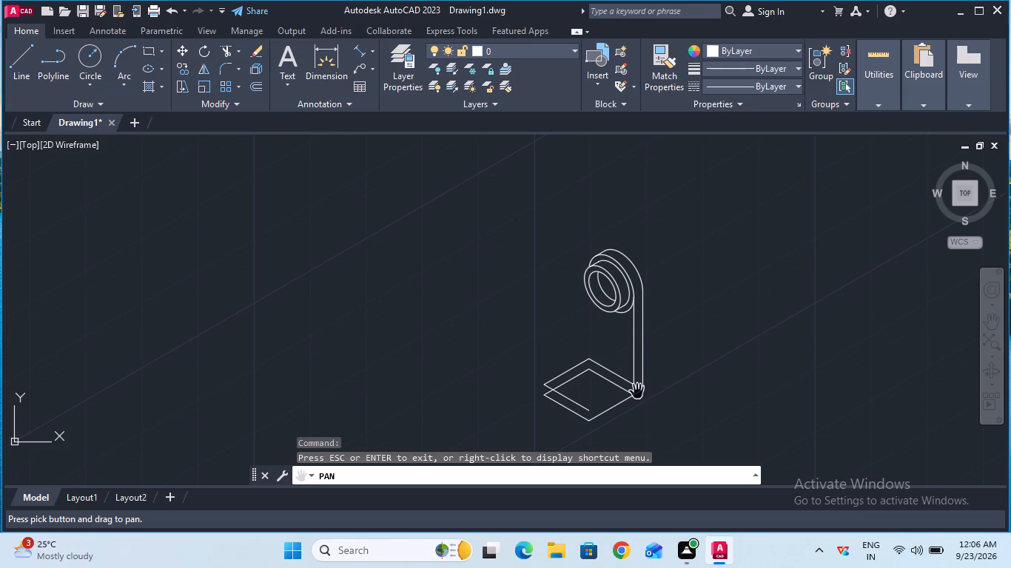
{"action": "scroll", "coordinate": [636, 392], "scroll_direction": "up", "scroll_amount": 2, "text": "ctrl"}
{"action": "key", "text": "Escape"}
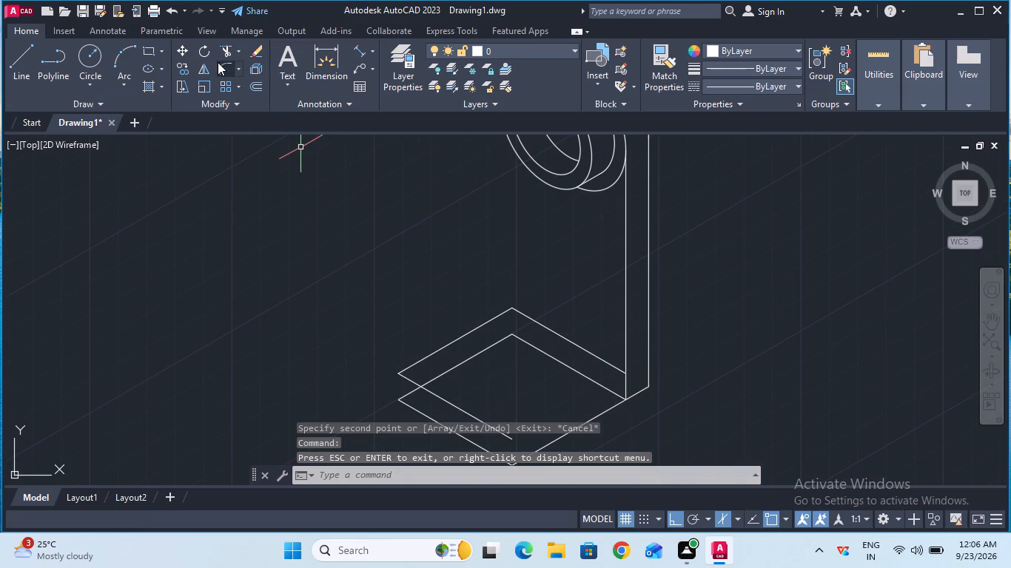
{"action": "left_click", "coordinate": [25, 48]}
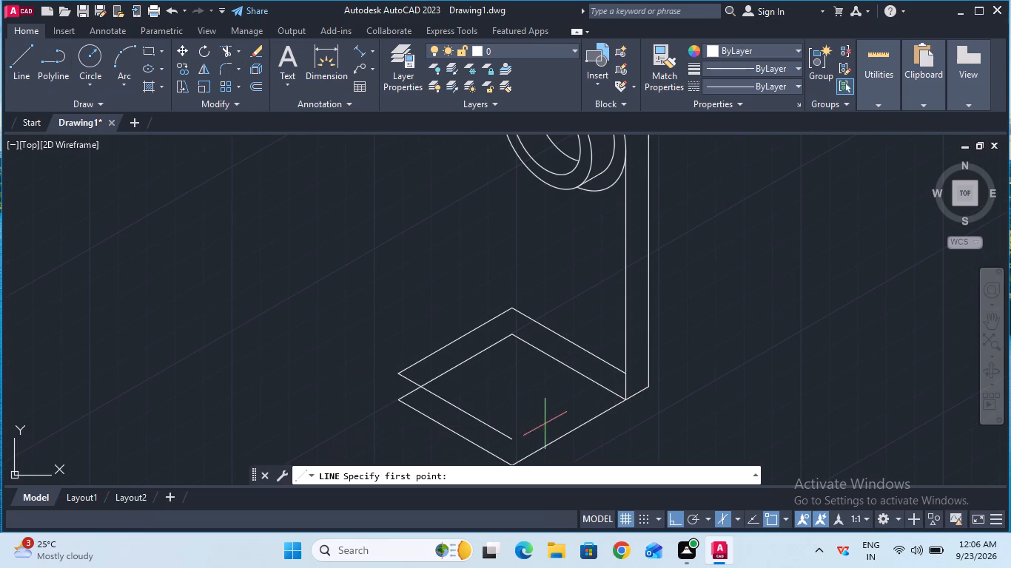
{"action": "left_click", "coordinate": [511, 438]}
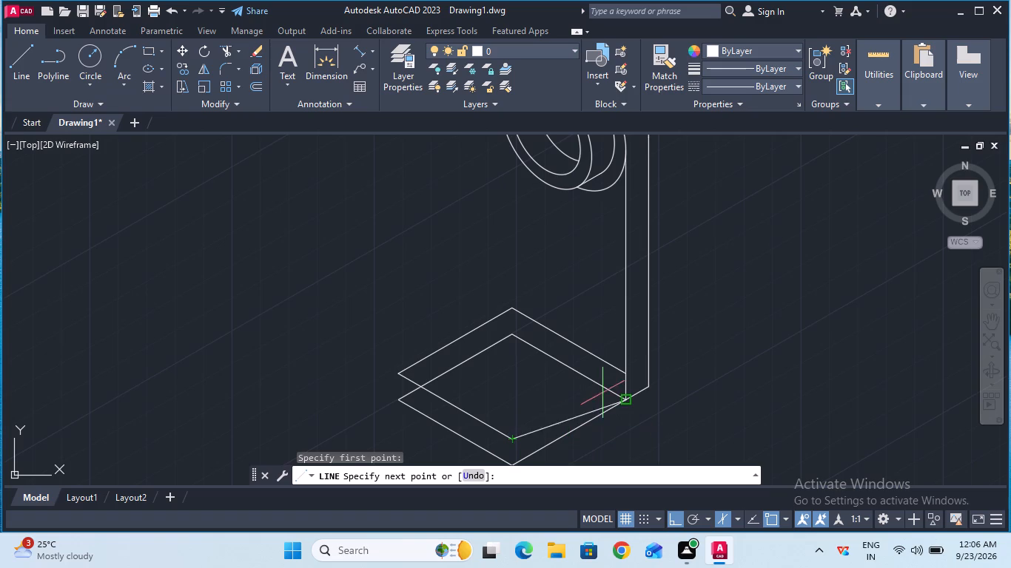
{"action": "left_click", "coordinate": [622, 379]}
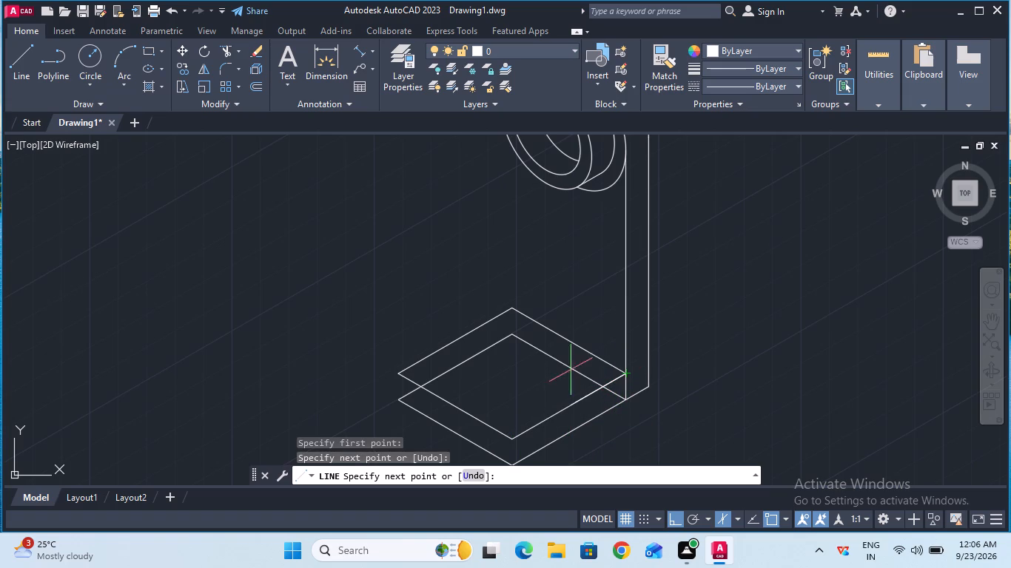
{"action": "key", "text": "Escape"}
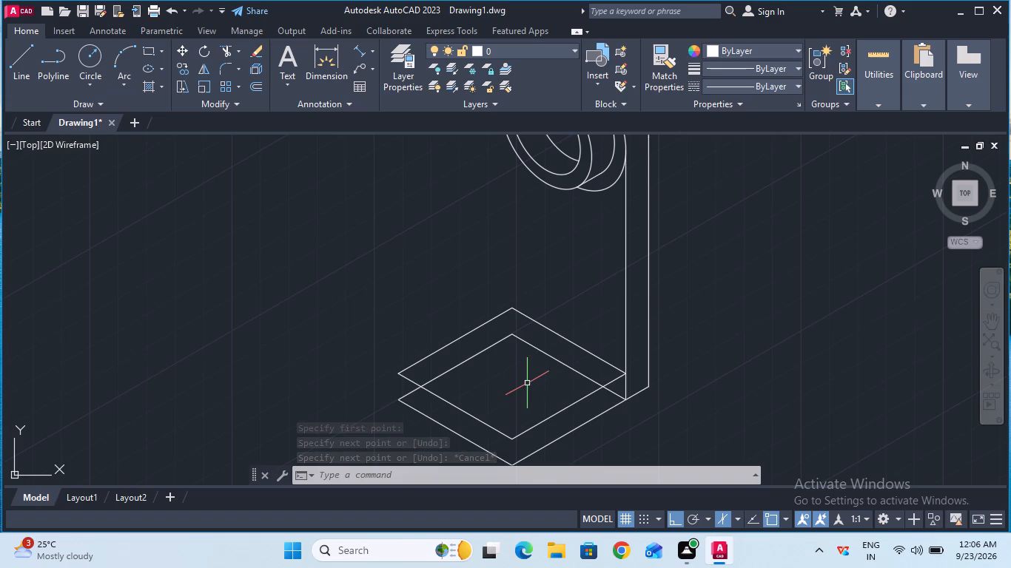
Fillet the front corner of the base plate's upper outline with a 10 mm radius.
{"action": "left_click", "coordinate": [226, 72]}
{"action": "left_click", "coordinate": [568, 477]}
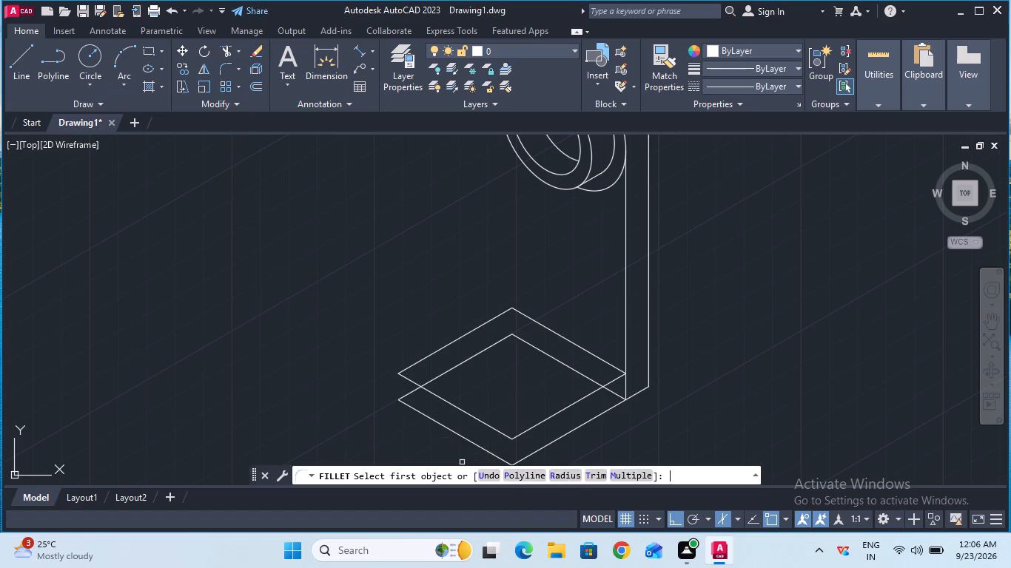
{"action": "double_click", "coordinate": [551, 476]}
{"action": "key", "text": "1"}
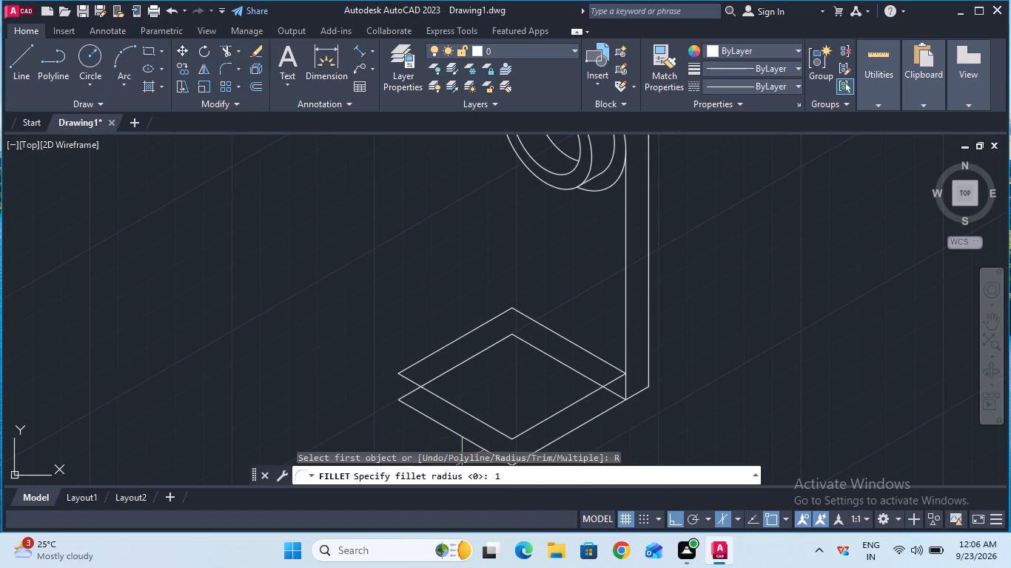
{"action": "key", "text": "0"}
{"action": "key", "text": "Return"}
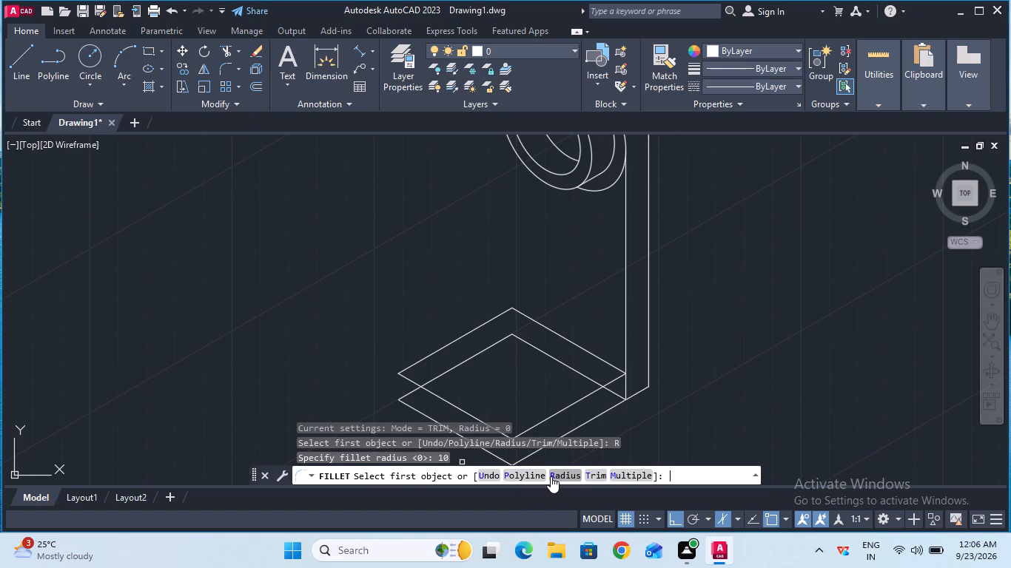
{"action": "left_click", "coordinate": [474, 419]}
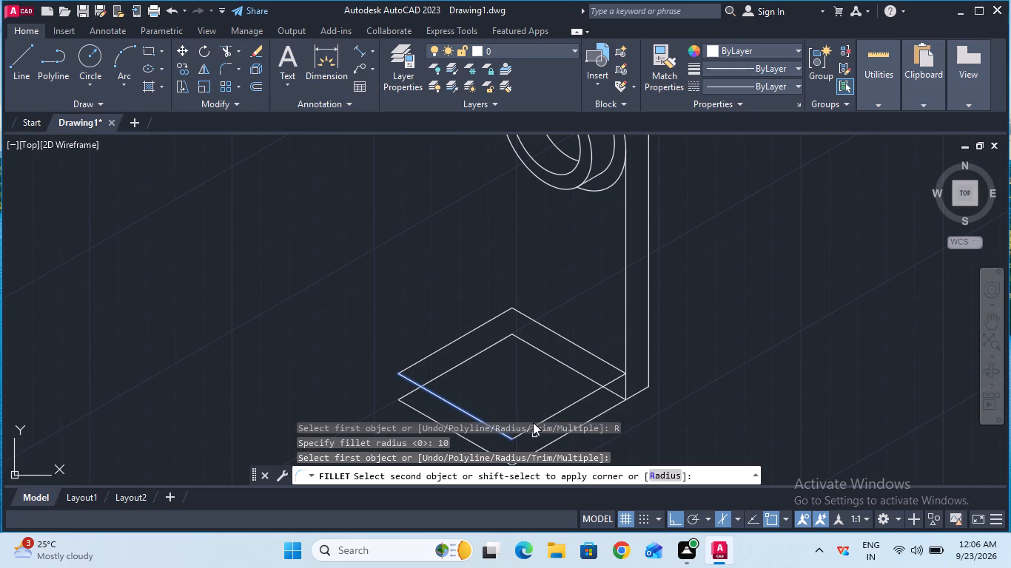
{"action": "left_click", "coordinate": [554, 413]}
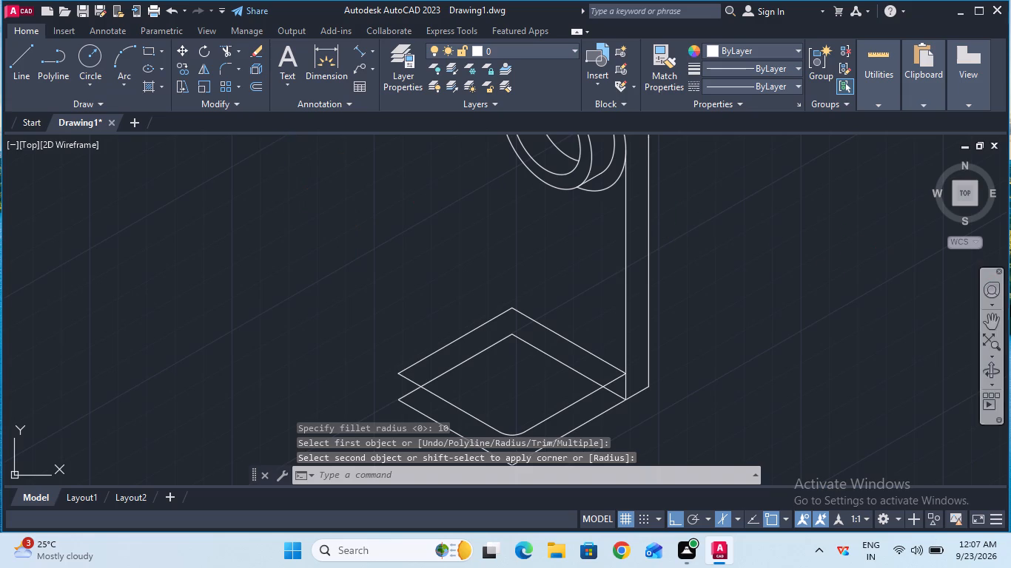
Fillet the front corner of the base plate's lower outline with the same 10 mm radius.
{"action": "left_click", "coordinate": [998, 324]}
{"action": "left_click_drag", "start_coordinate": [874, 335], "coordinate": [873, 320]}
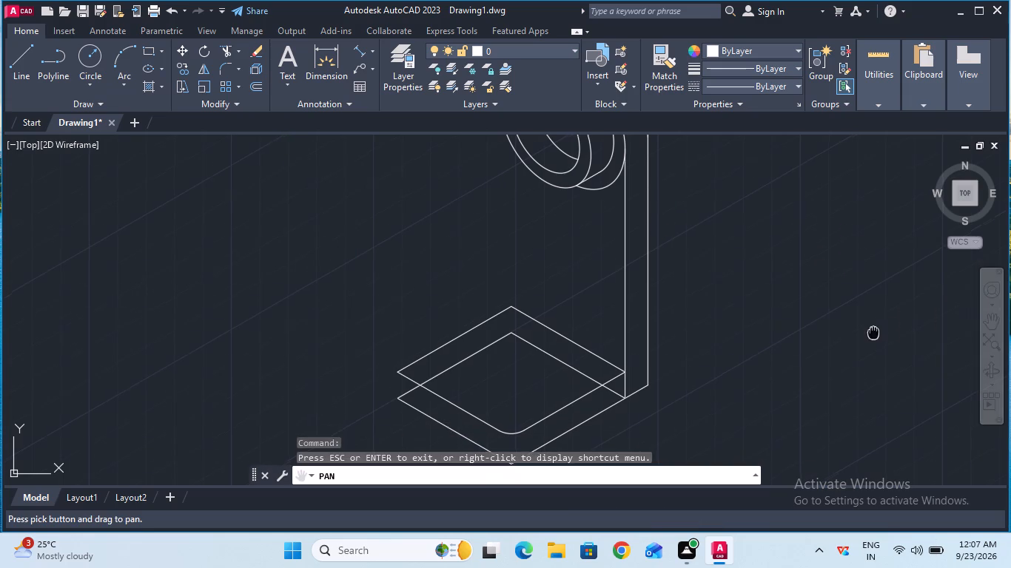
{"action": "left_click_drag", "start_coordinate": [873, 320], "coordinate": [893, 250]}
{"action": "key", "text": "Escape"}
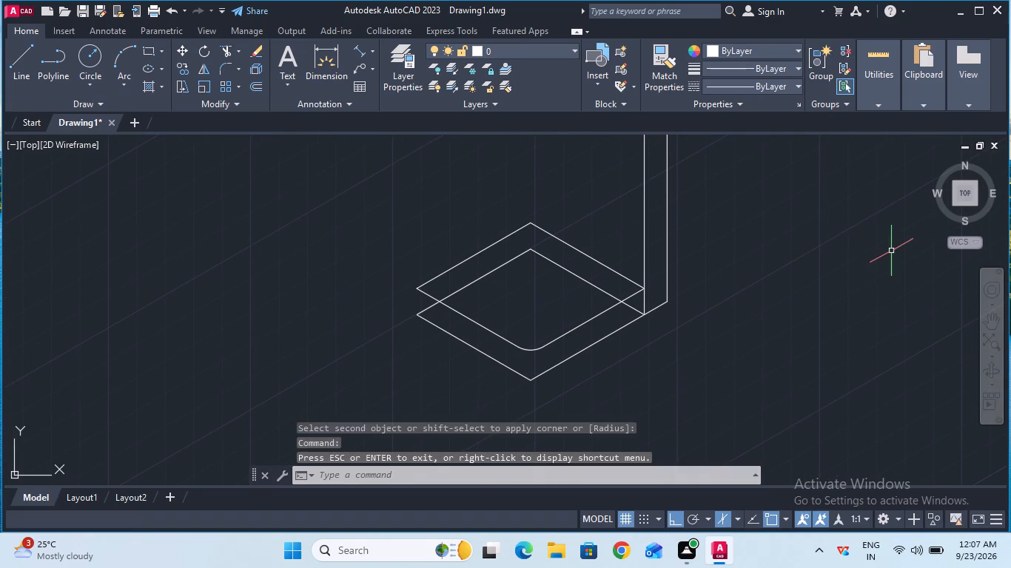
{"action": "left_click", "coordinate": [227, 75]}
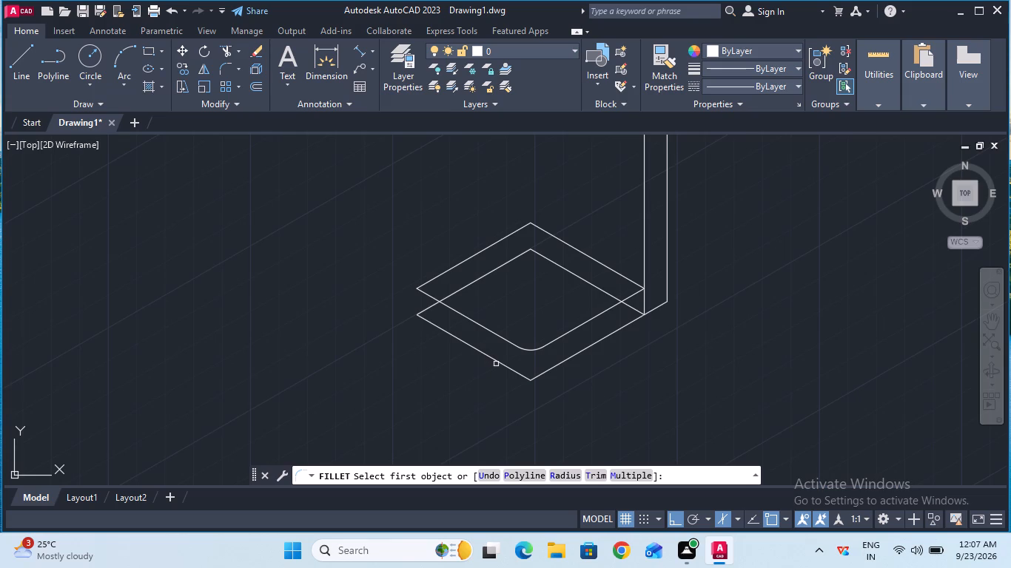
{"action": "left_click", "coordinate": [497, 362]}
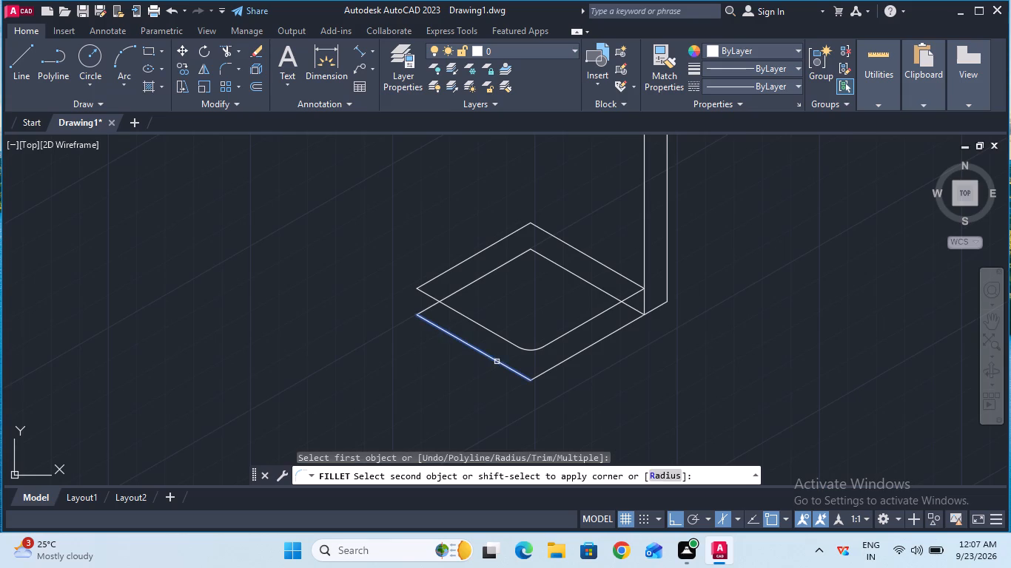
{"action": "left_click", "coordinate": [551, 366]}
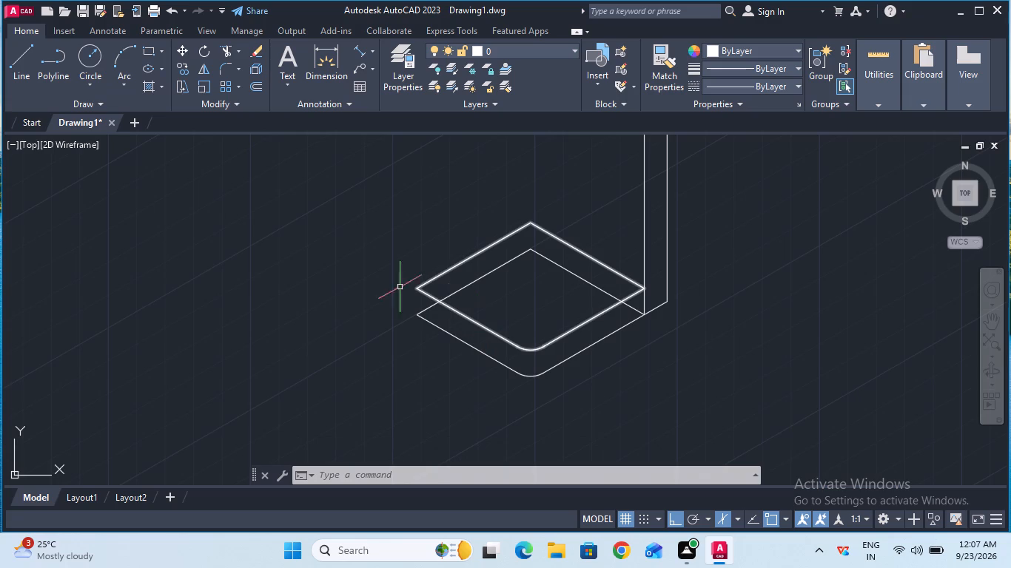
Fillet the left corner of the base plate's lower and upper outlines with the 10 mm radius.
{"action": "double_click", "coordinate": [222, 75]}
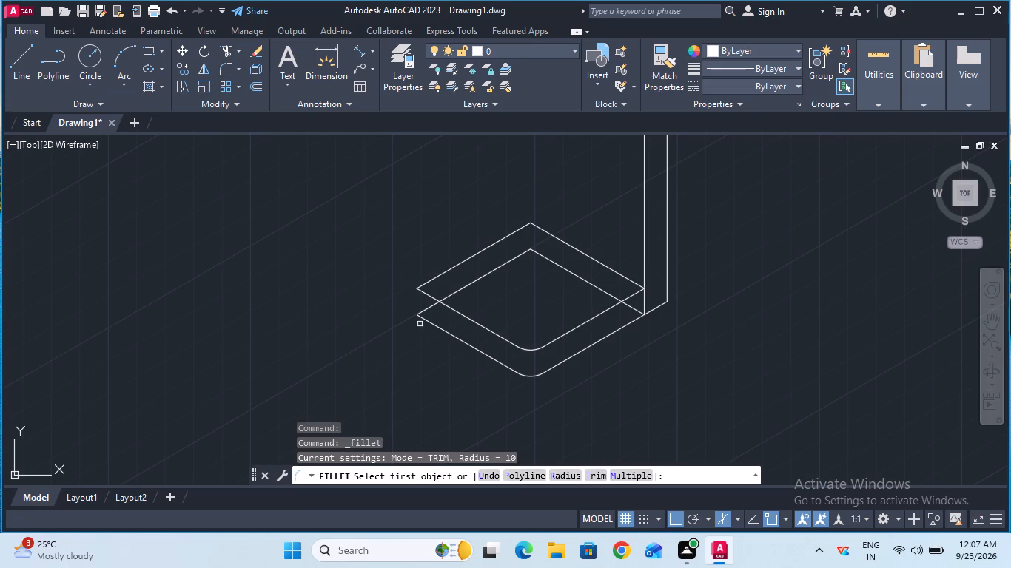
{"action": "double_click", "coordinate": [428, 322]}
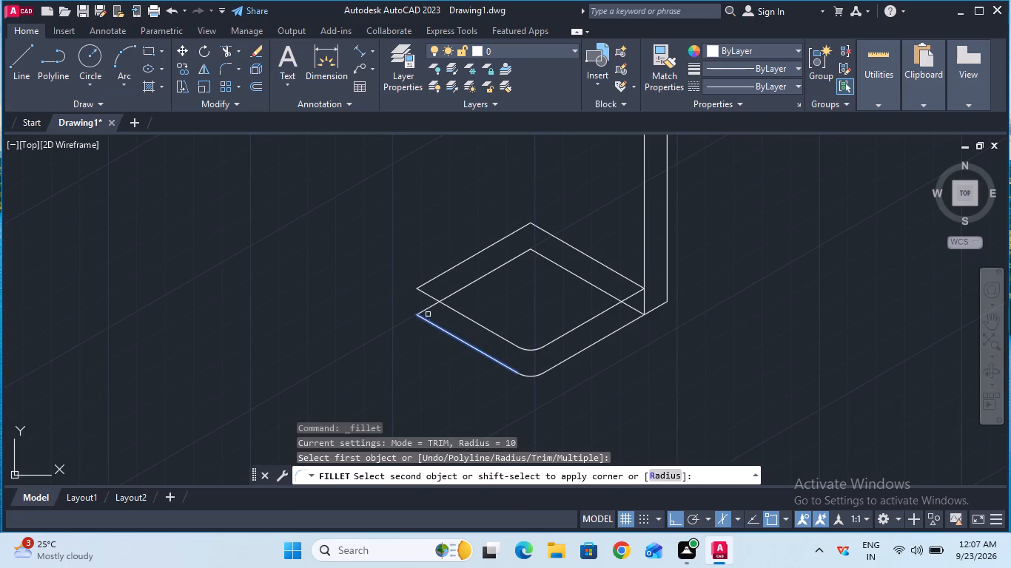
{"action": "double_click", "coordinate": [428, 309]}
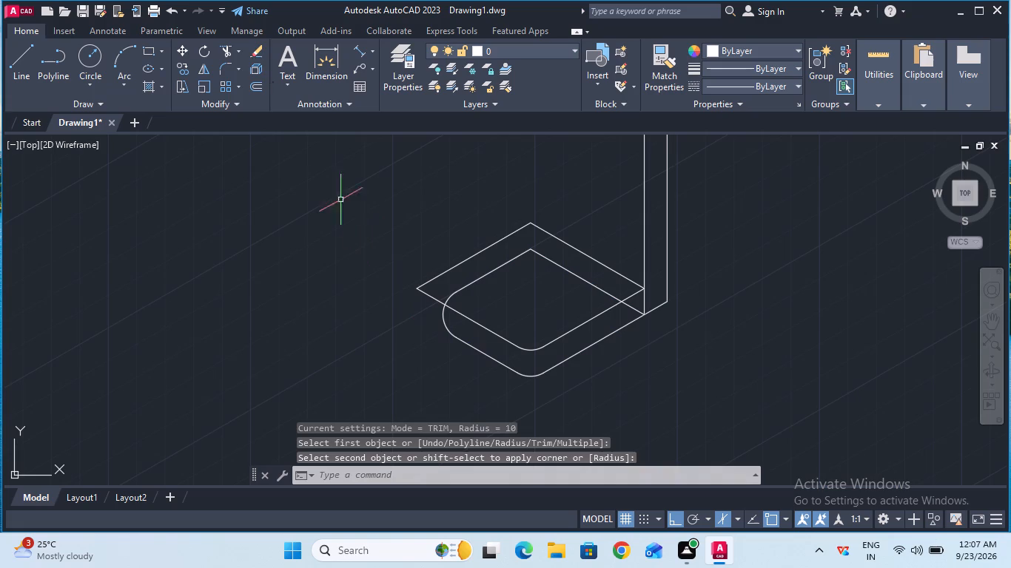
{"action": "double_click", "coordinate": [225, 62]}
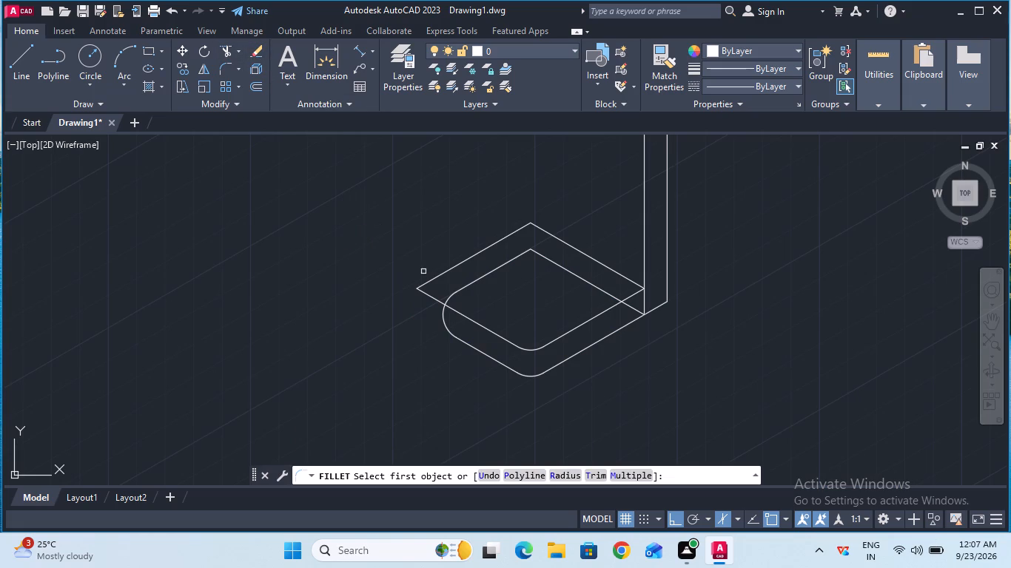
{"action": "double_click", "coordinate": [435, 295]}
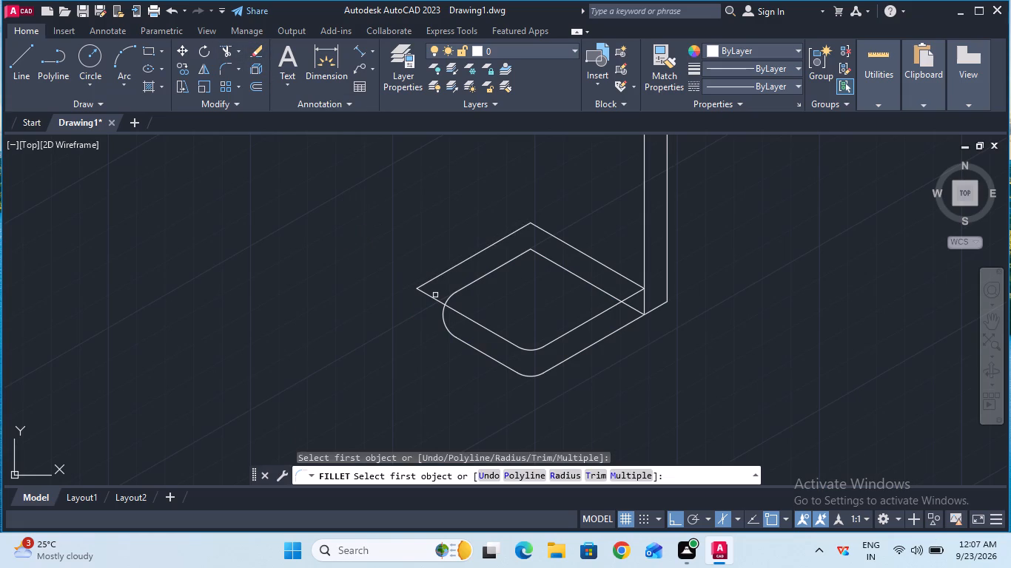
{"action": "double_click", "coordinate": [435, 297]}
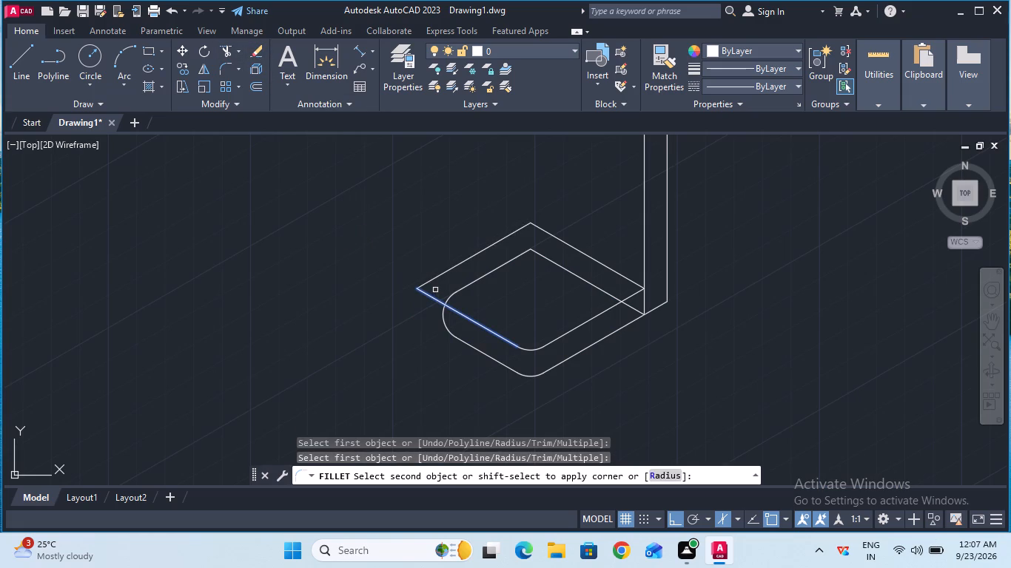
{"action": "double_click", "coordinate": [435, 280]}
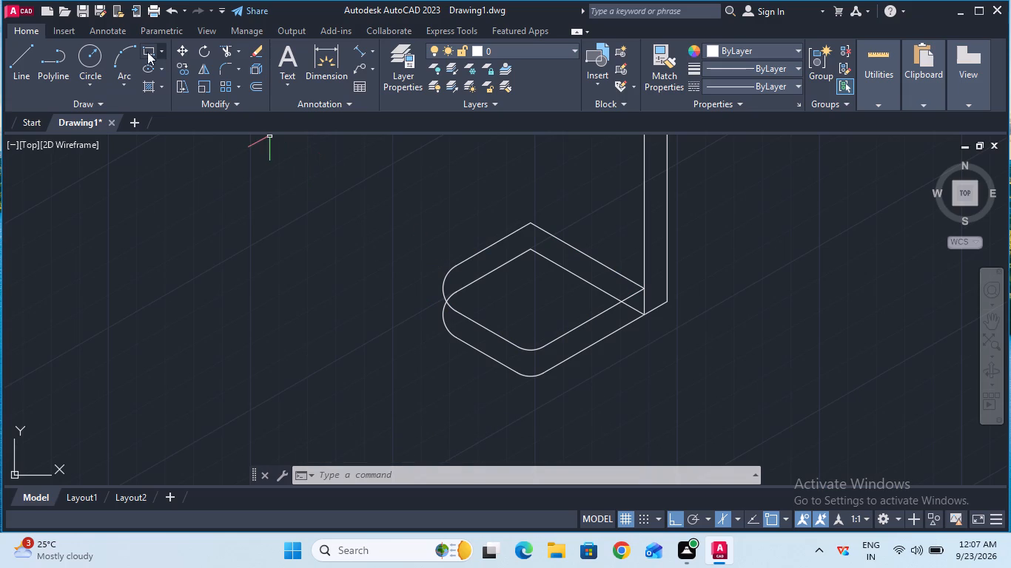
Draw a vertical line joining the outermost points of the lower and upper rounded left corners of the base plate.
{"action": "double_click", "coordinate": [32, 68]}
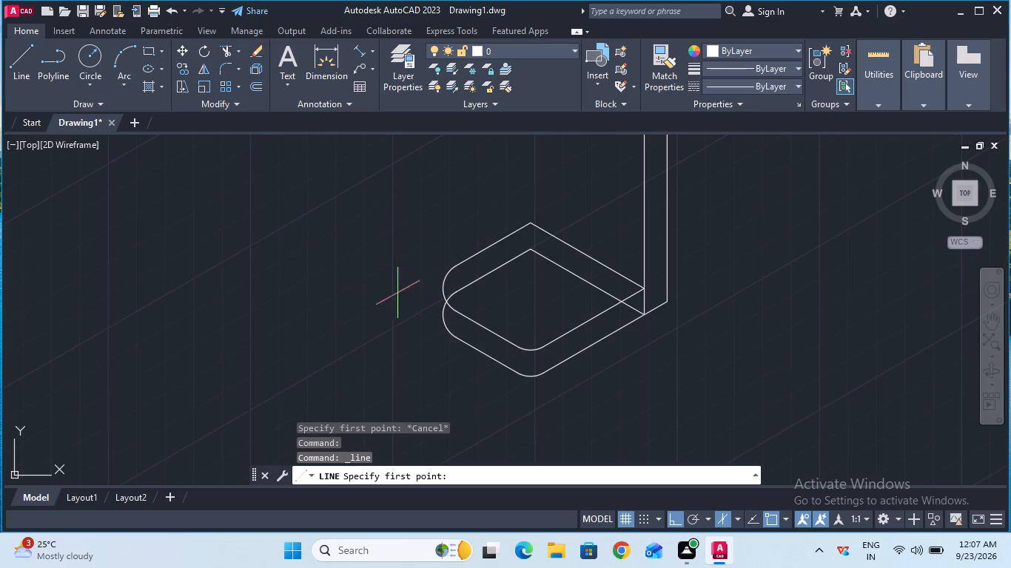
{"action": "left_click", "coordinate": [445, 319]}
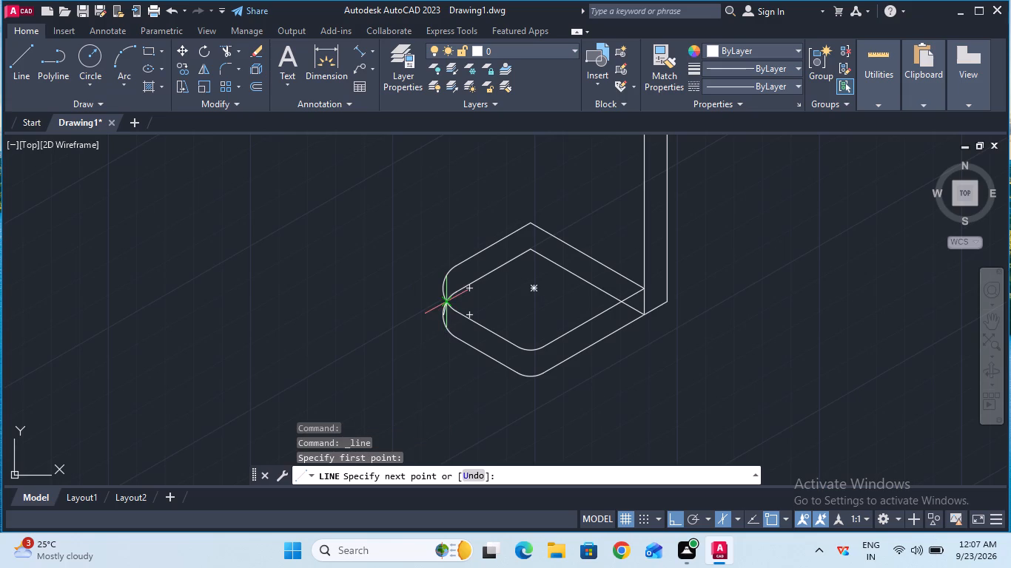
{"action": "left_click", "coordinate": [440, 289]}
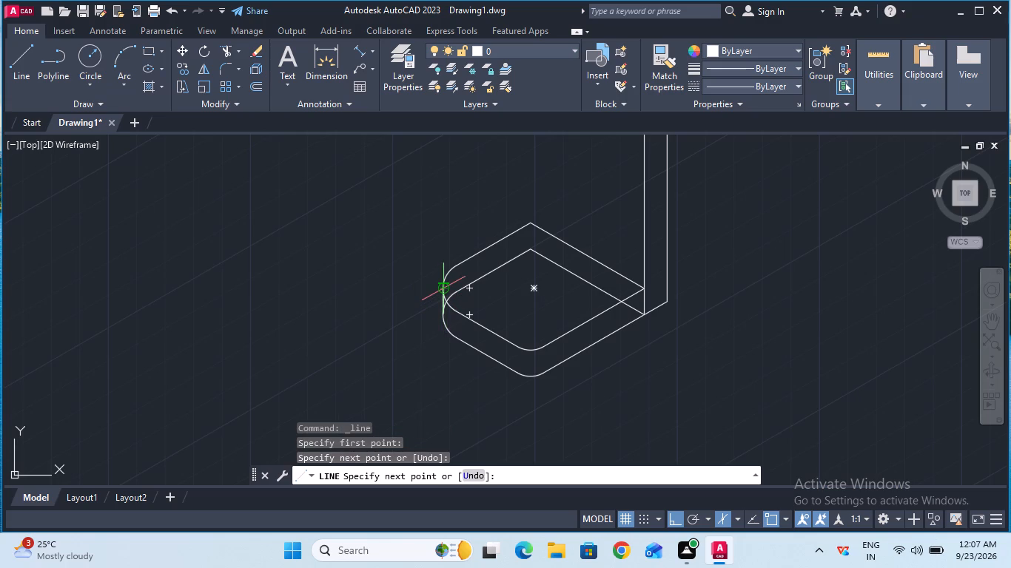
{"action": "key", "text": "Escape"}
Trim the hidden parts of the base plate's lower outline: the inner left arc, both rear edges and the short piece near the wall.
{"action": "scroll", "coordinate": [454, 295], "scroll_direction": "up", "scroll_amount": 1, "text": "ctrl"}
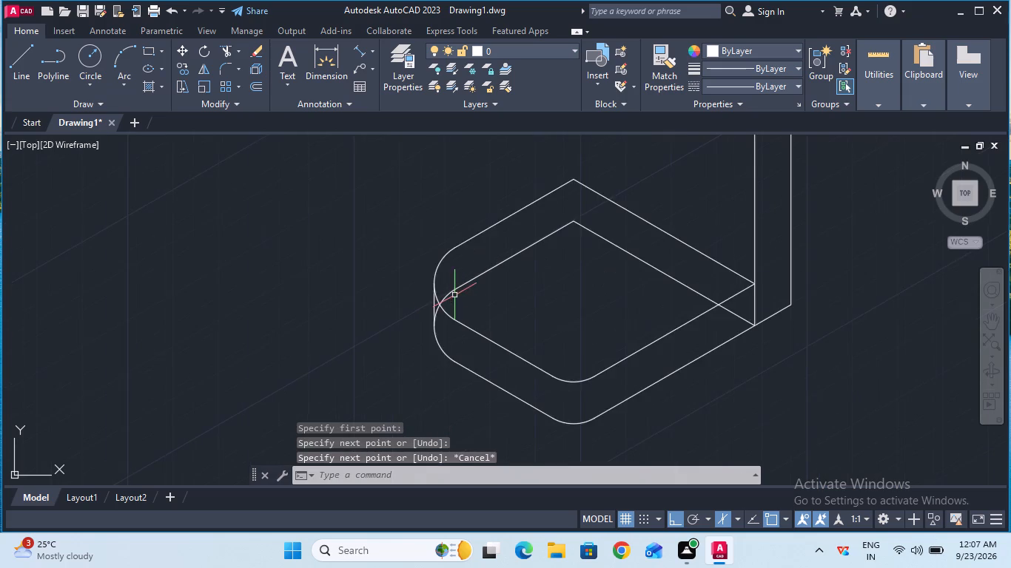
{"action": "scroll", "coordinate": [454, 295], "scroll_direction": "up", "scroll_amount": 2, "text": "ctrl"}
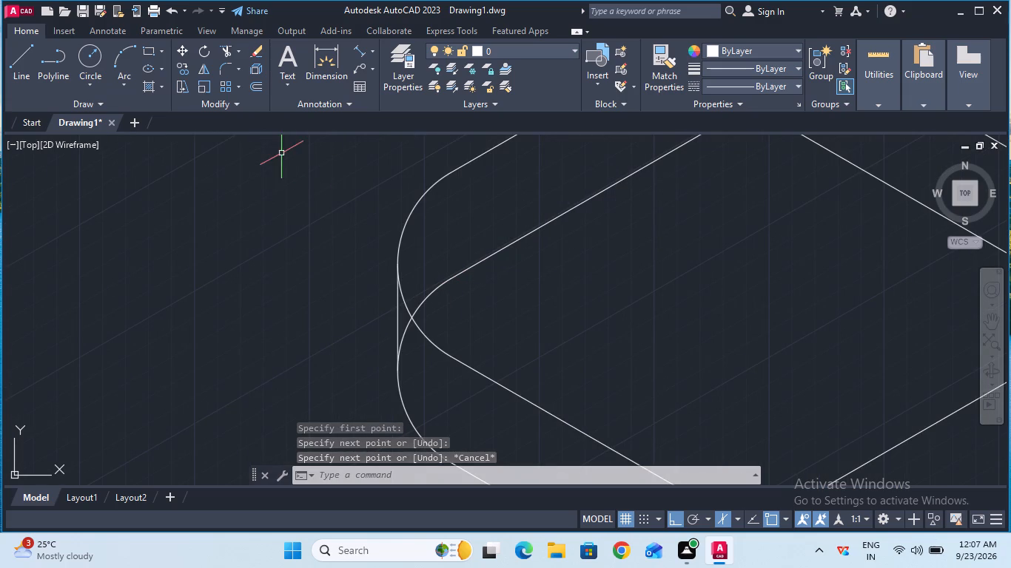
{"action": "left_click", "coordinate": [221, 47]}
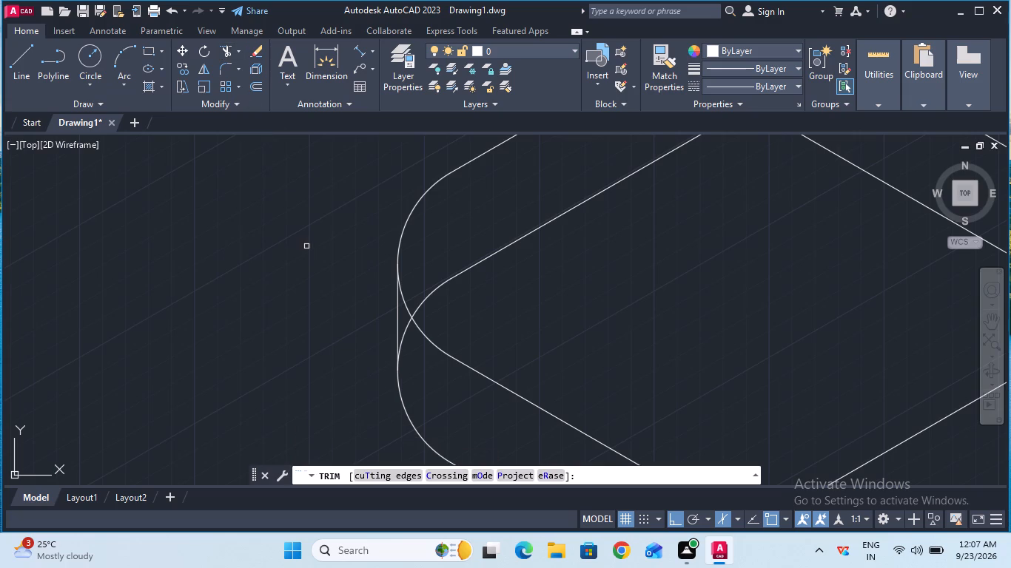
{"action": "left_click", "coordinate": [409, 320]}
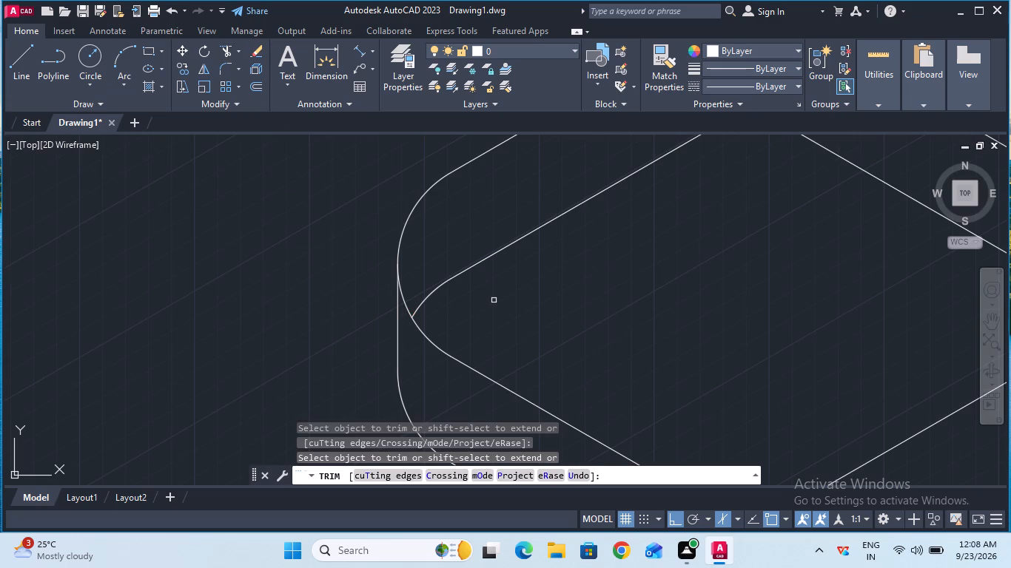
{"action": "scroll", "coordinate": [494, 300], "scroll_direction": "down", "scroll_amount": 1, "text": "ctrl"}
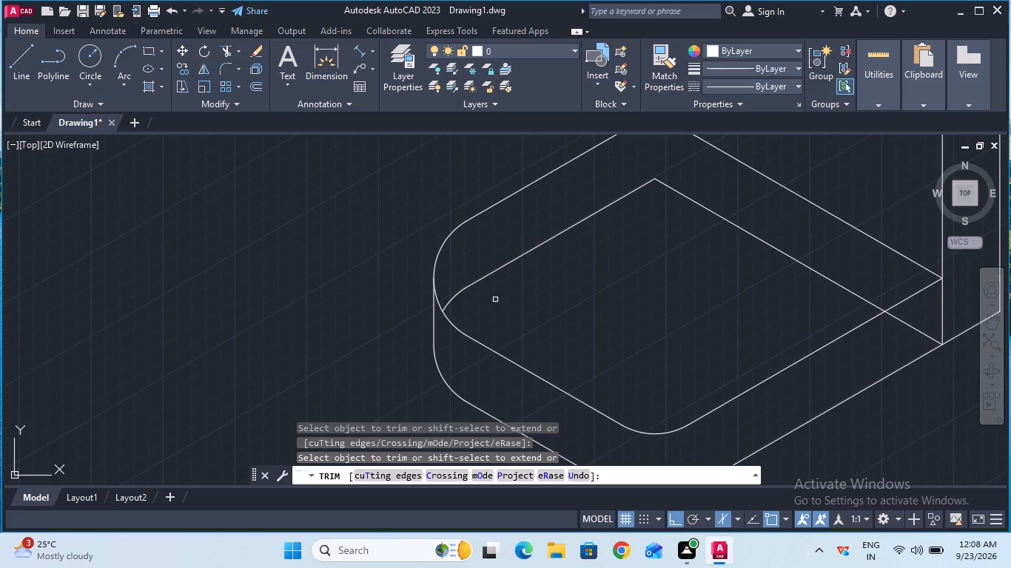
{"action": "scroll", "coordinate": [495, 300], "scroll_direction": "down", "scroll_amount": 1, "text": "ctrl"}
{"action": "left_click", "coordinate": [497, 282]}
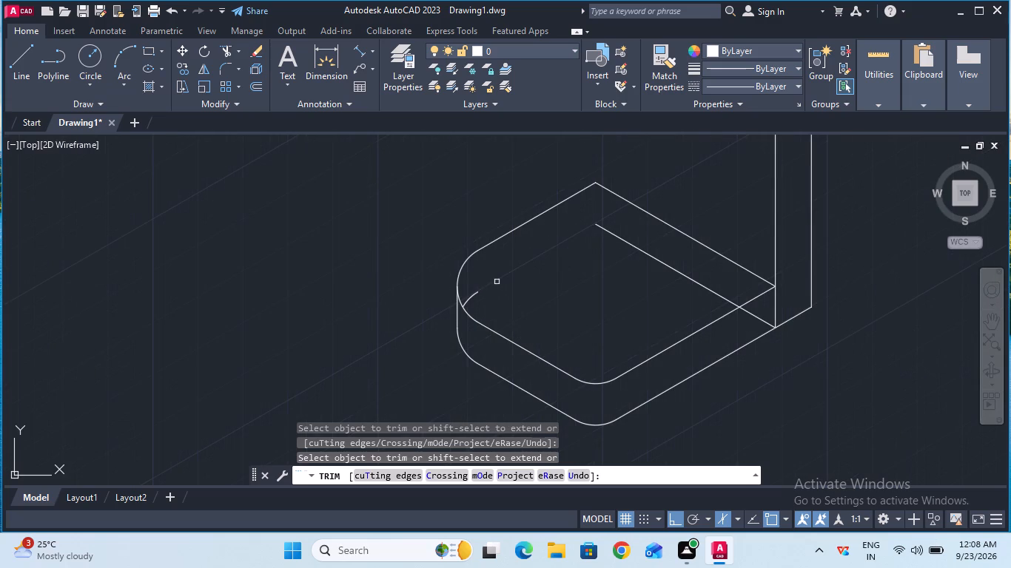
{"action": "left_click", "coordinate": [473, 297]}
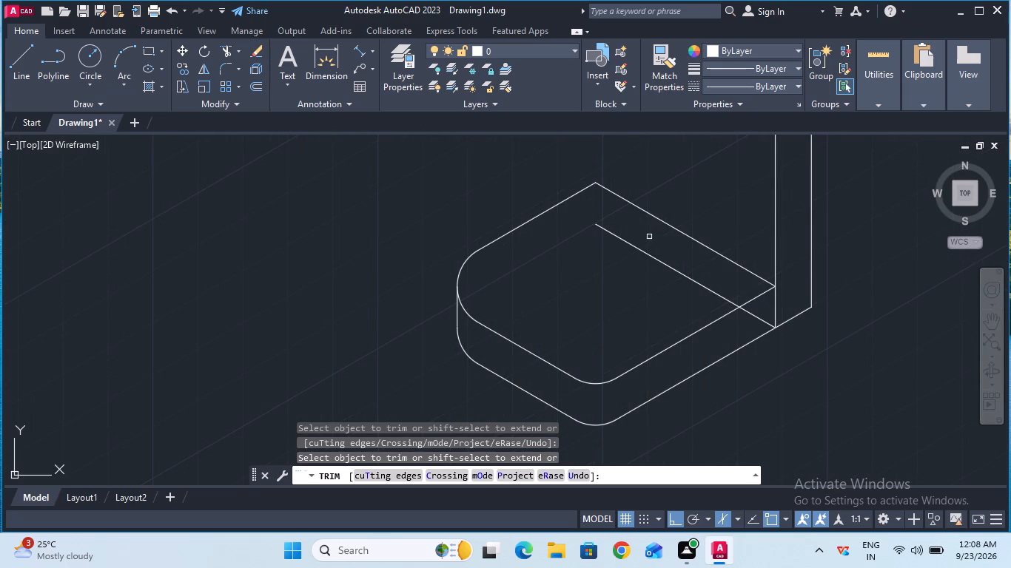
{"action": "left_click", "coordinate": [642, 251]}
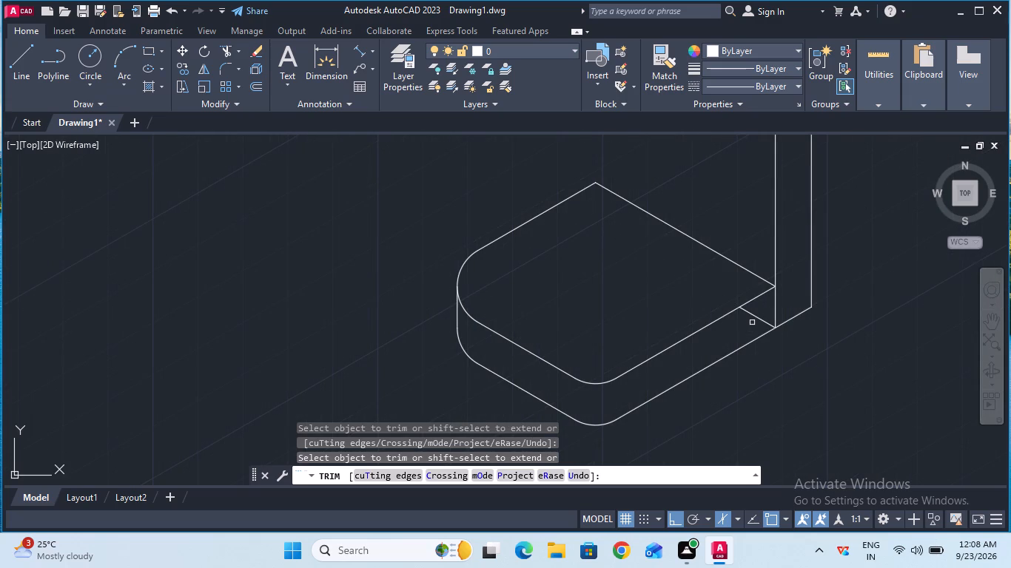
{"action": "left_click", "coordinate": [757, 319]}
{"action": "scroll", "coordinate": [620, 263], "scroll_direction": "down", "scroll_amount": 2, "text": "ctrl"}
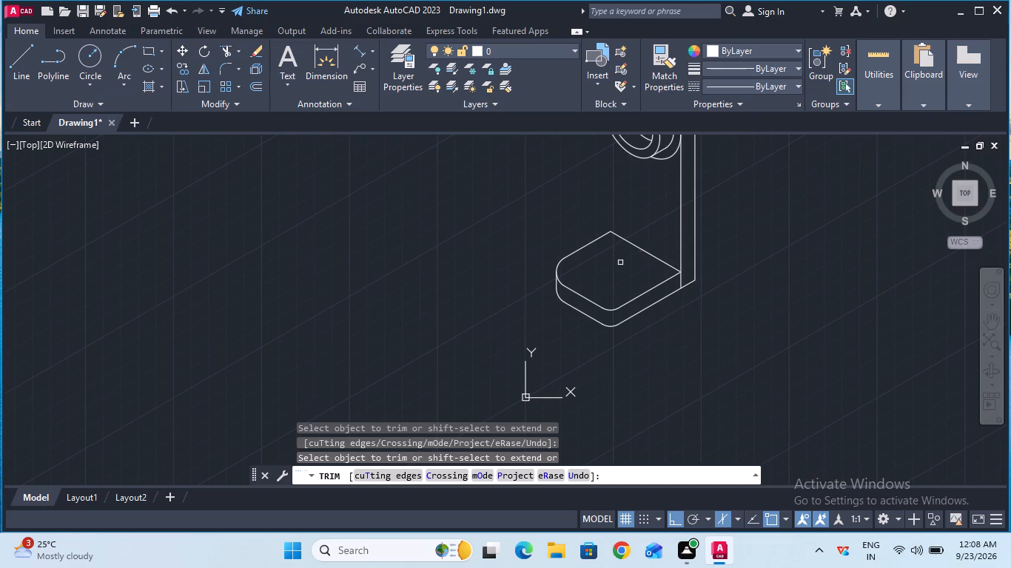
{"action": "key", "text": "Escape"}
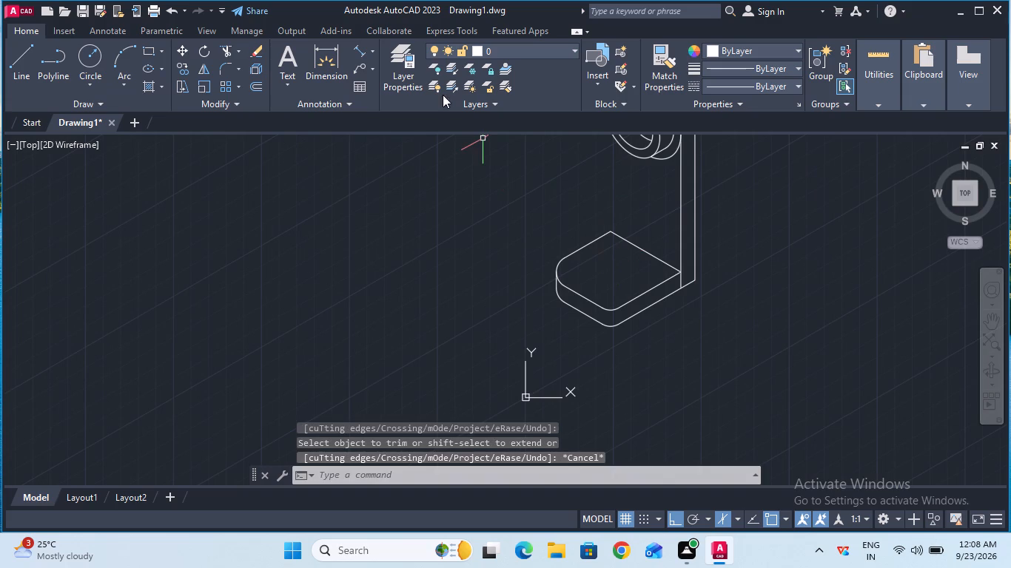
Place a 40 mm aligned dimension up the wall's front edge, starting from the base plate's upper corner.
{"action": "left_click", "coordinate": [365, 58]}
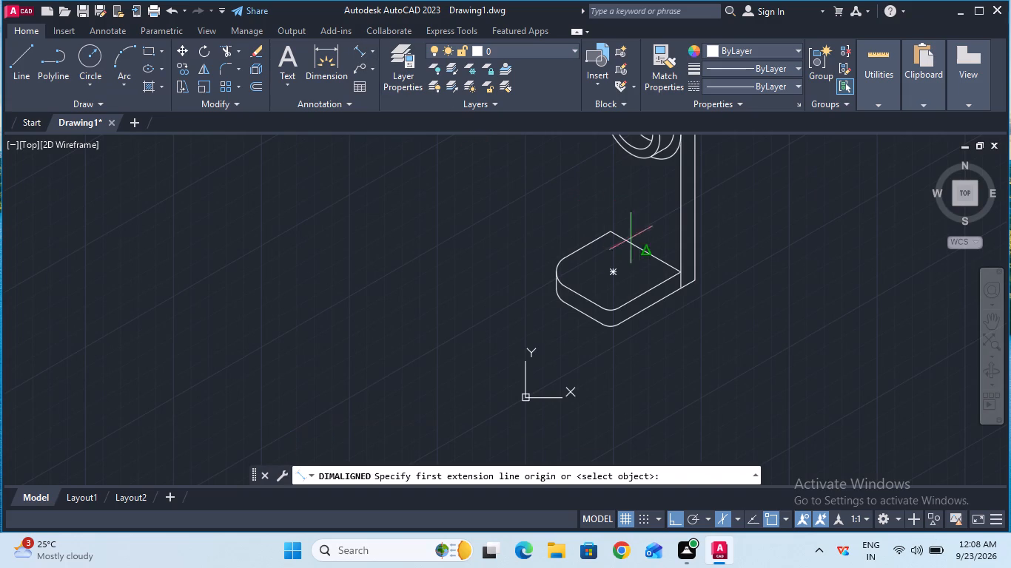
{"action": "left_click", "coordinate": [681, 274]}
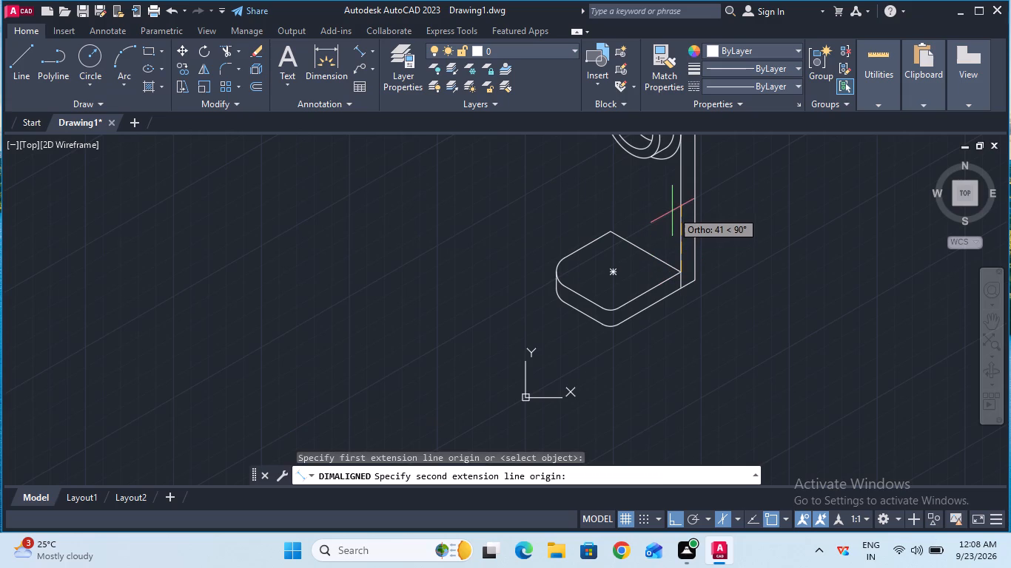
{"action": "type", "text": "40"}
{"action": "key", "text": "Return"}
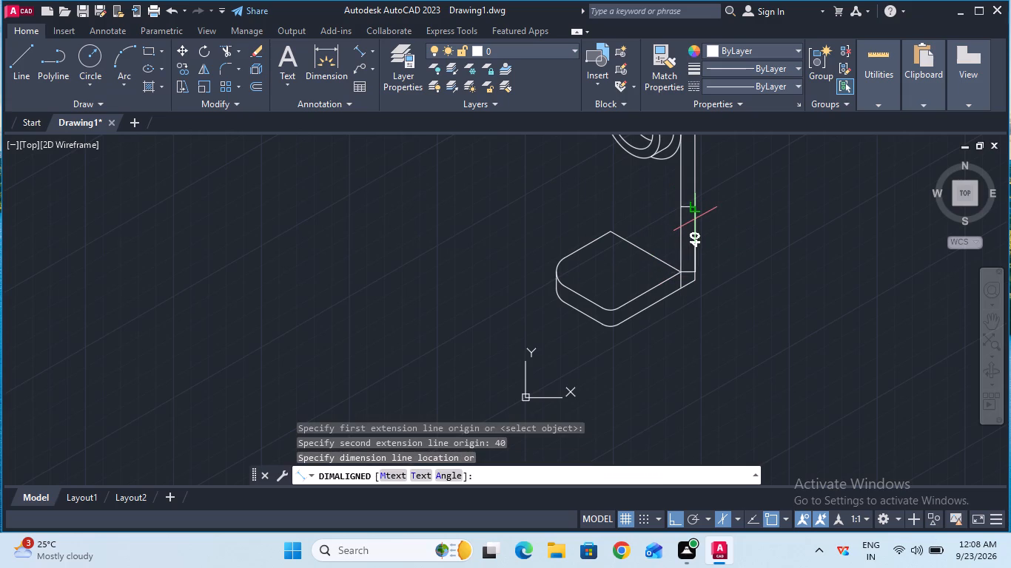
{"action": "left_click", "coordinate": [719, 220]}
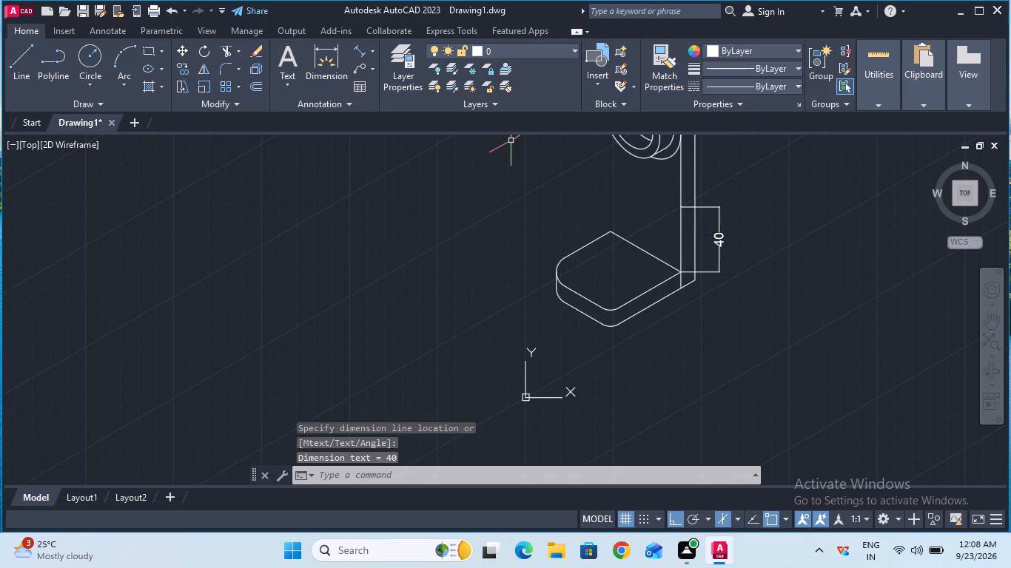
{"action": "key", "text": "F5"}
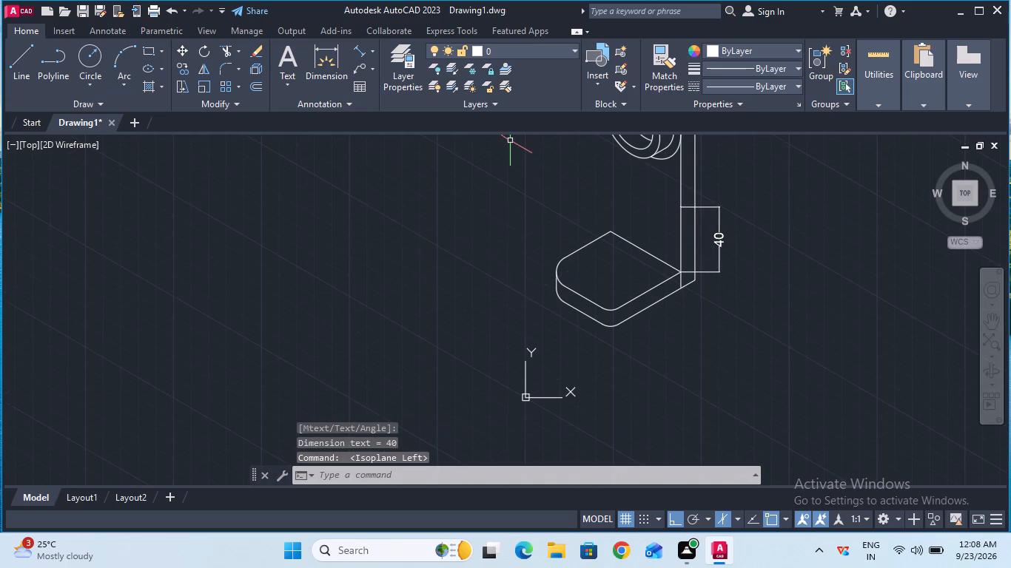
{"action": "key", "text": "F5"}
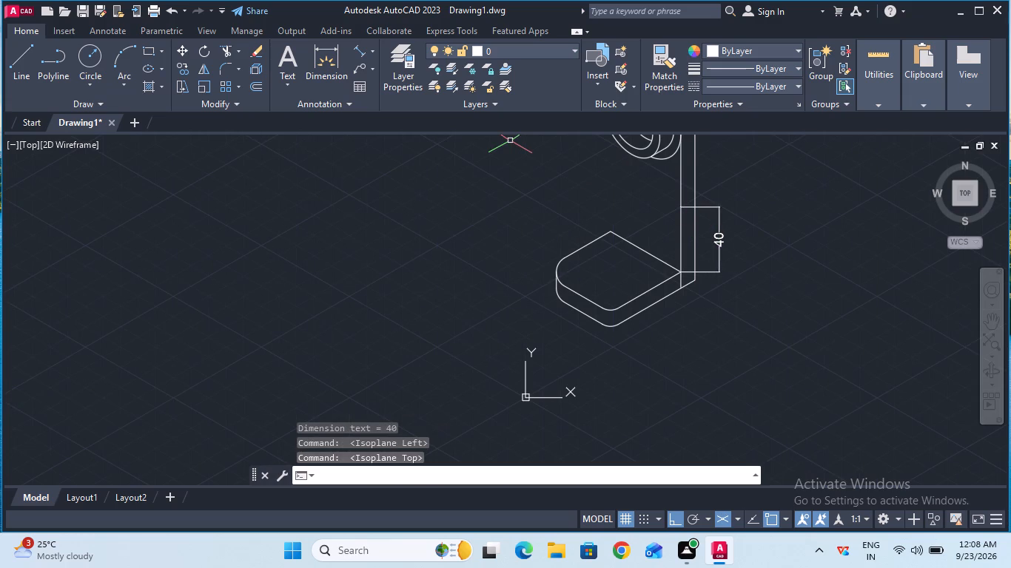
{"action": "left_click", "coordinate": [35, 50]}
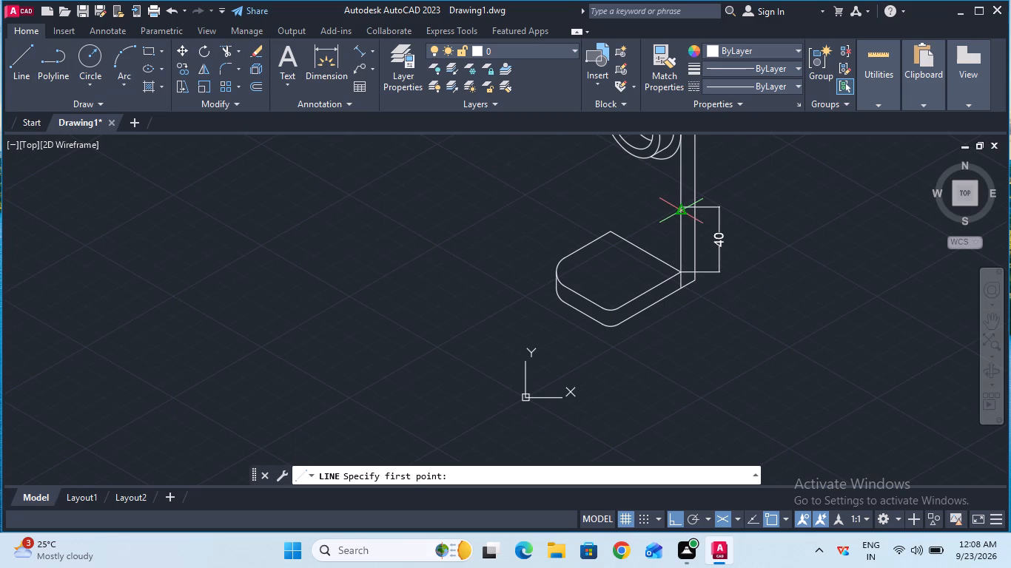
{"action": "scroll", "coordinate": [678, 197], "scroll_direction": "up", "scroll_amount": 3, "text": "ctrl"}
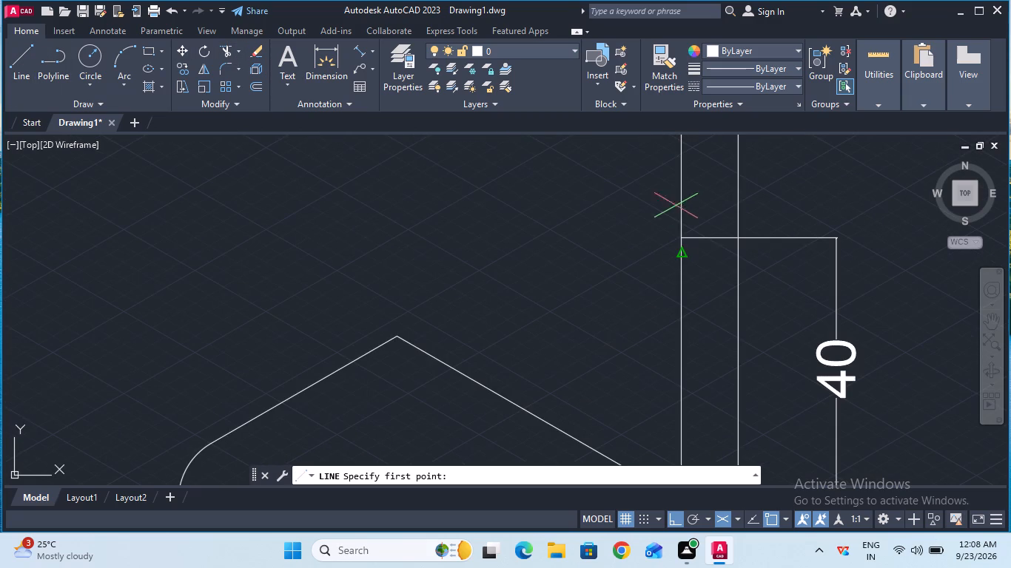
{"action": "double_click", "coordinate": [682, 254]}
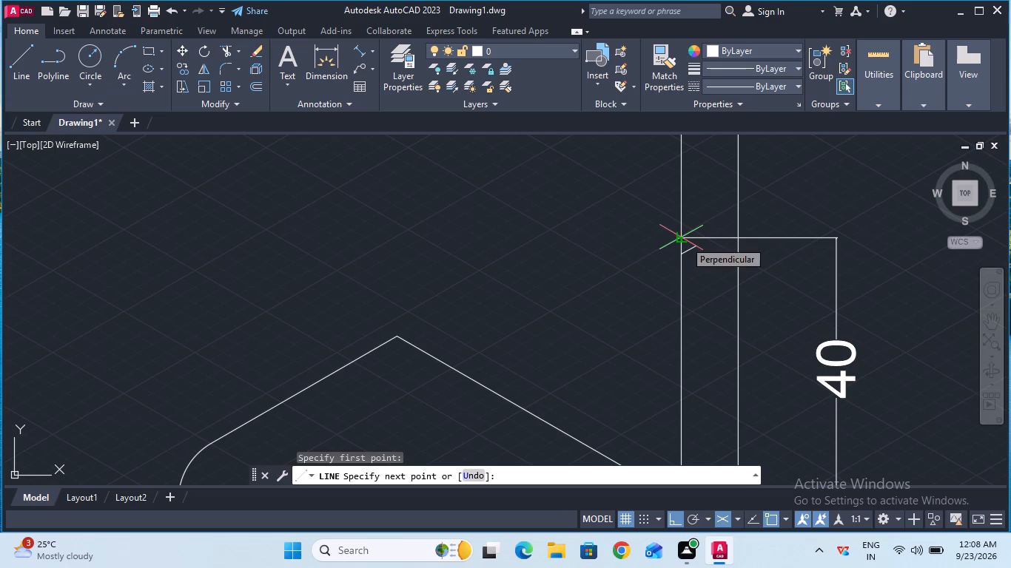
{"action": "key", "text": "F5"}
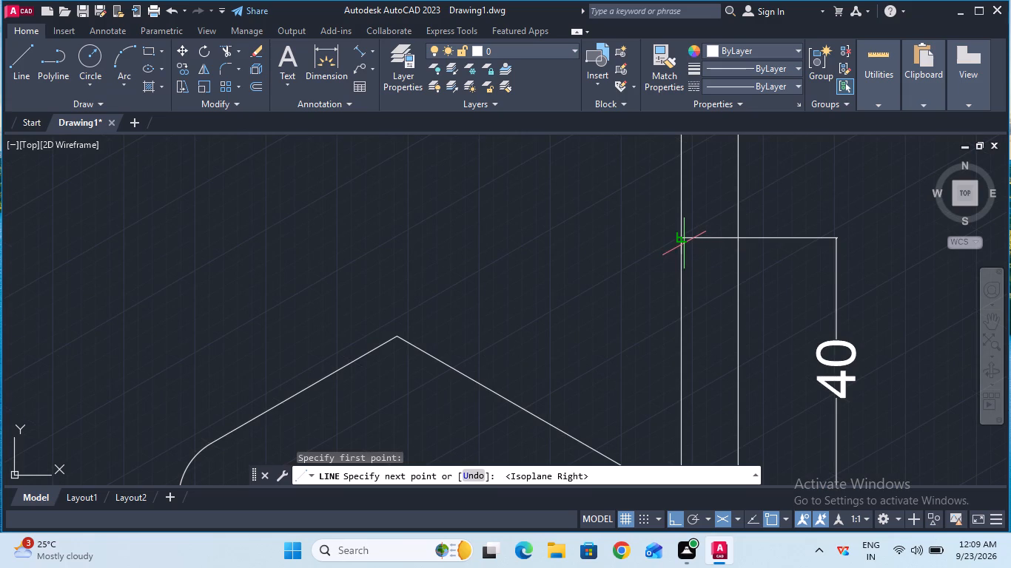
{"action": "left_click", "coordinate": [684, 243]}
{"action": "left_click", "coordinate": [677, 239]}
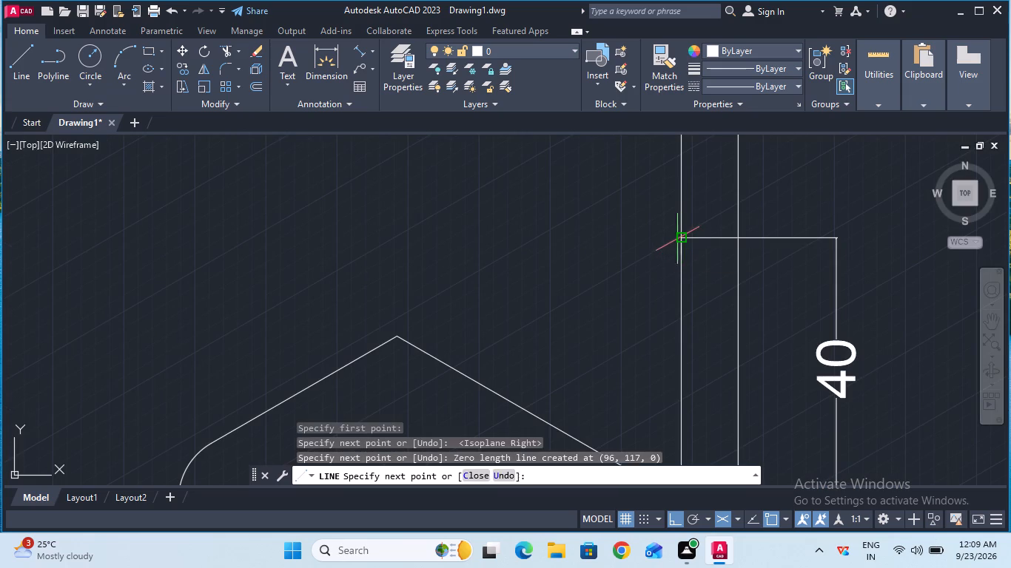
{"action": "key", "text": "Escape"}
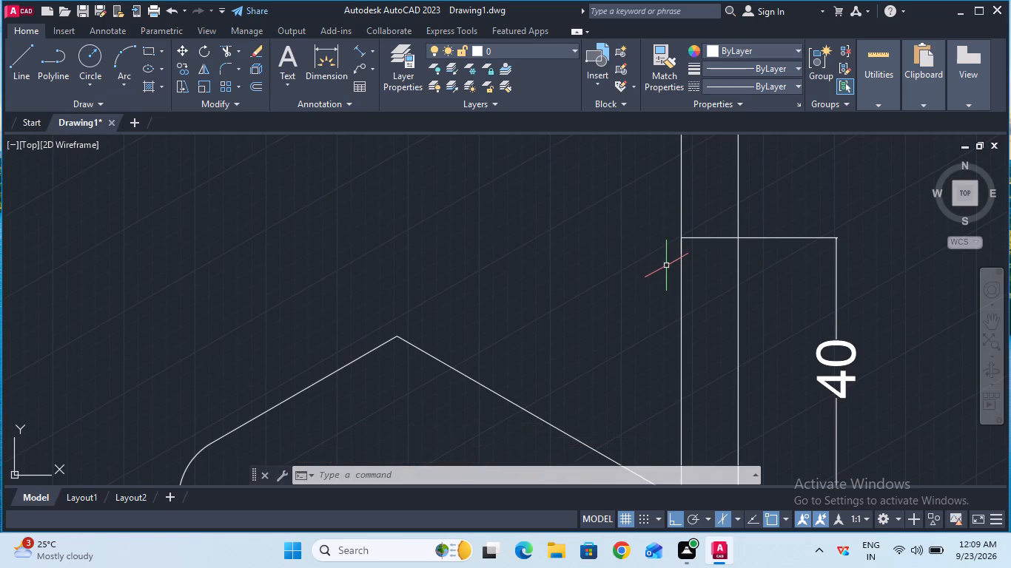
Draw a 10 mm line in the top isoplane from the 40 mm mark on the wall's front edge, running back along the wall face.
{"action": "key", "text": "F5"}
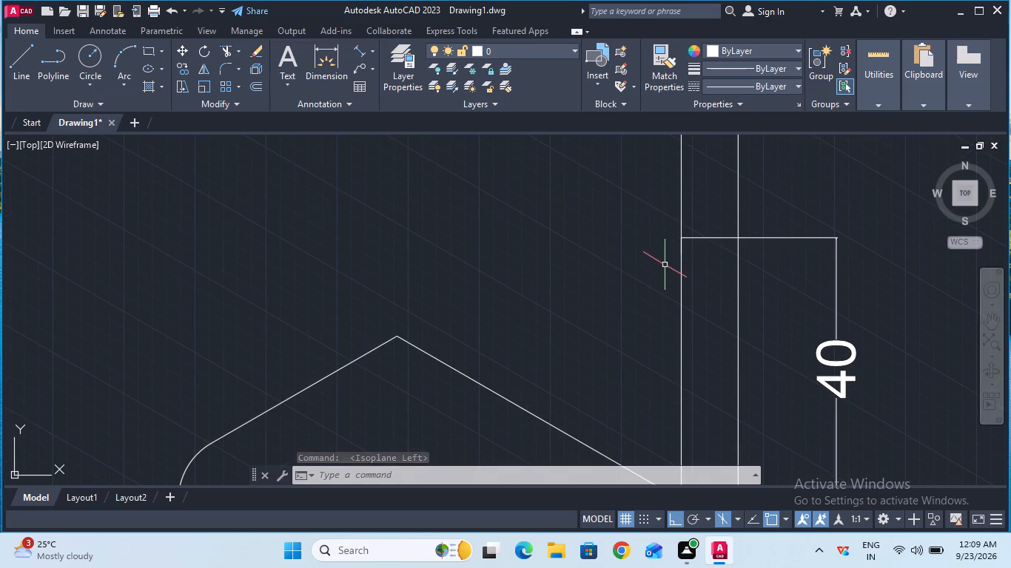
{"action": "key", "text": "F6"}
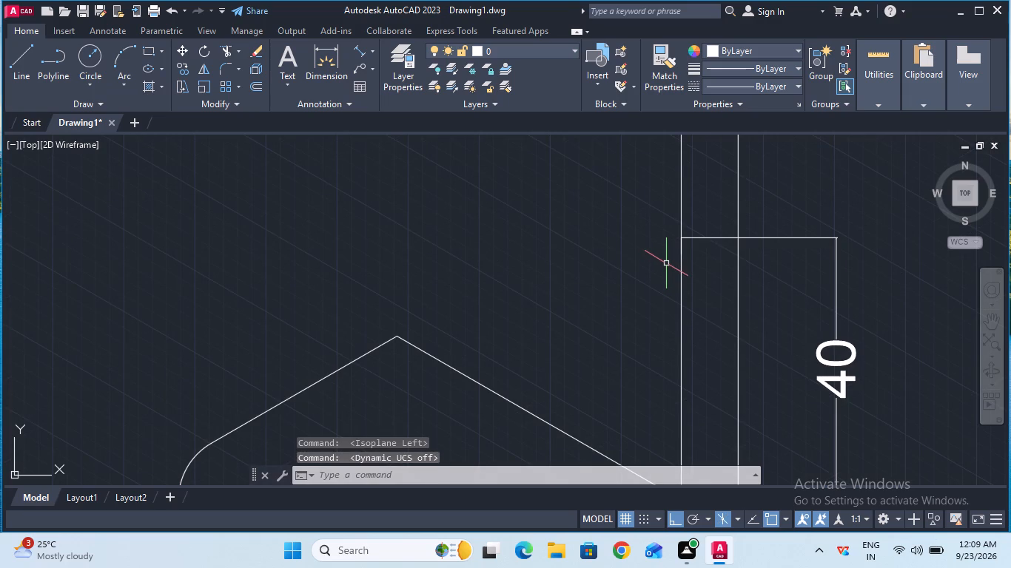
{"action": "key", "text": "F6"}
{"action": "key", "text": "F5"}
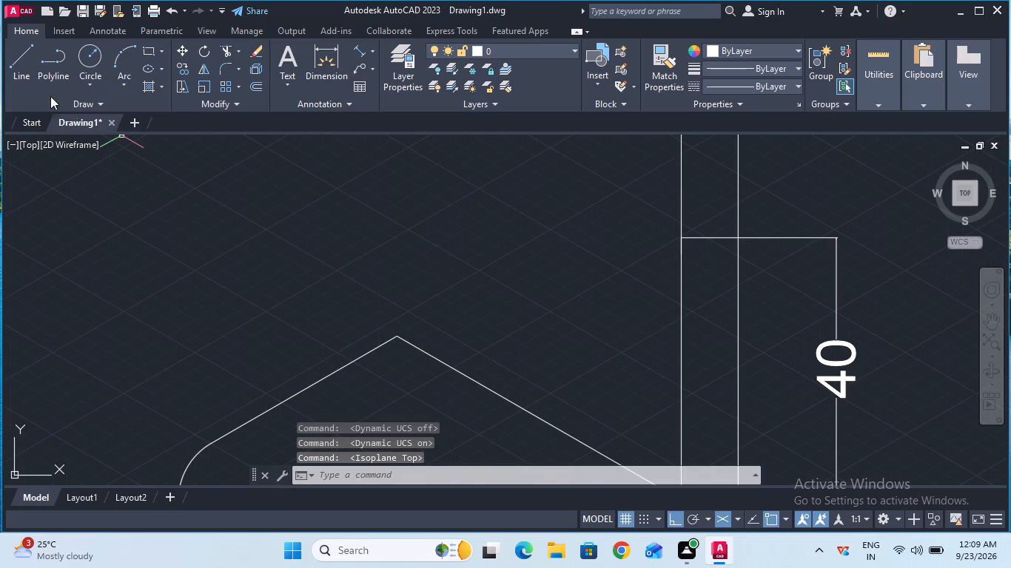
{"action": "left_click", "coordinate": [26, 84]}
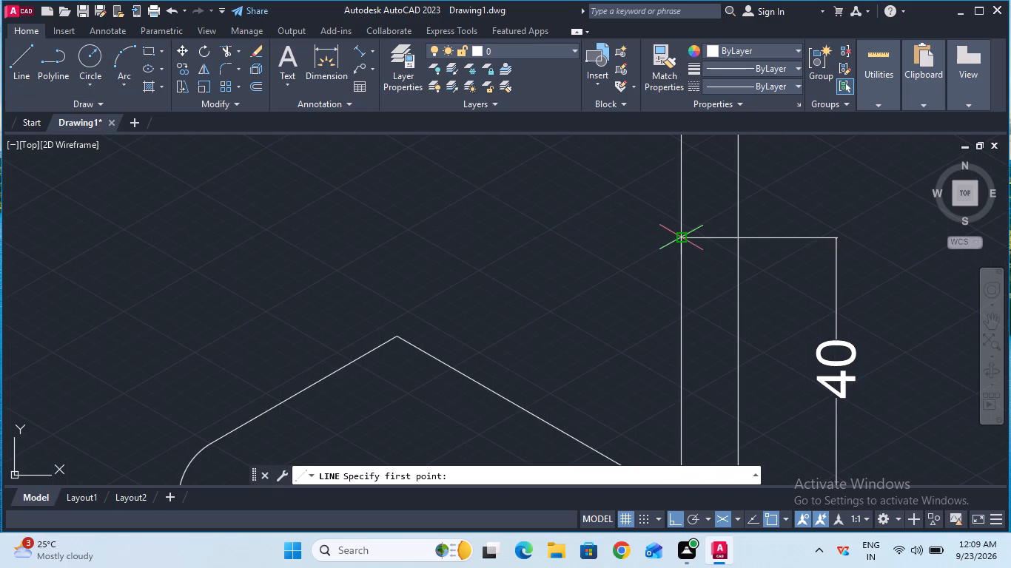
{"action": "left_click", "coordinate": [677, 239]}
{"action": "type", "text": "10"}
{"action": "key", "text": "Return"}
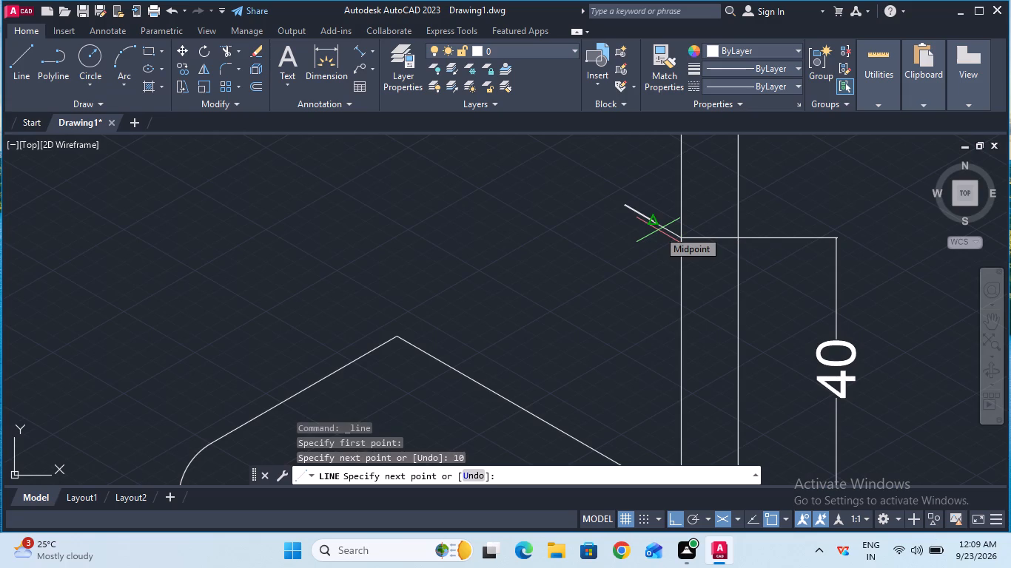
{"action": "key", "text": "Escape"}
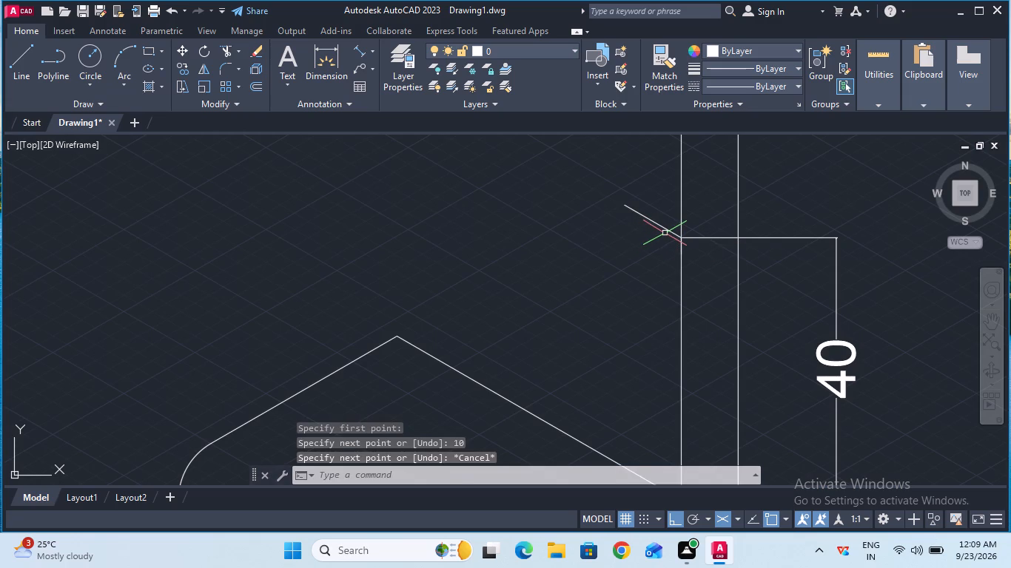
Delete the 40 mm dimension beside the vertical wall.
{"action": "scroll", "coordinate": [665, 233], "scroll_direction": "down", "scroll_amount": 1, "text": "ctrl"}
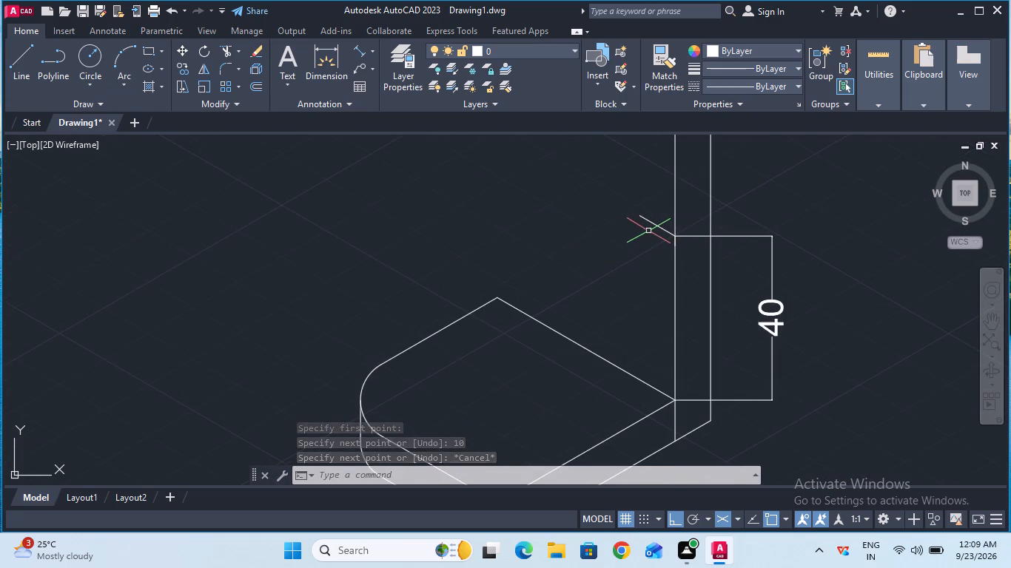
{"action": "scroll", "coordinate": [648, 231], "scroll_direction": "down", "scroll_amount": 1, "text": "ctrl"}
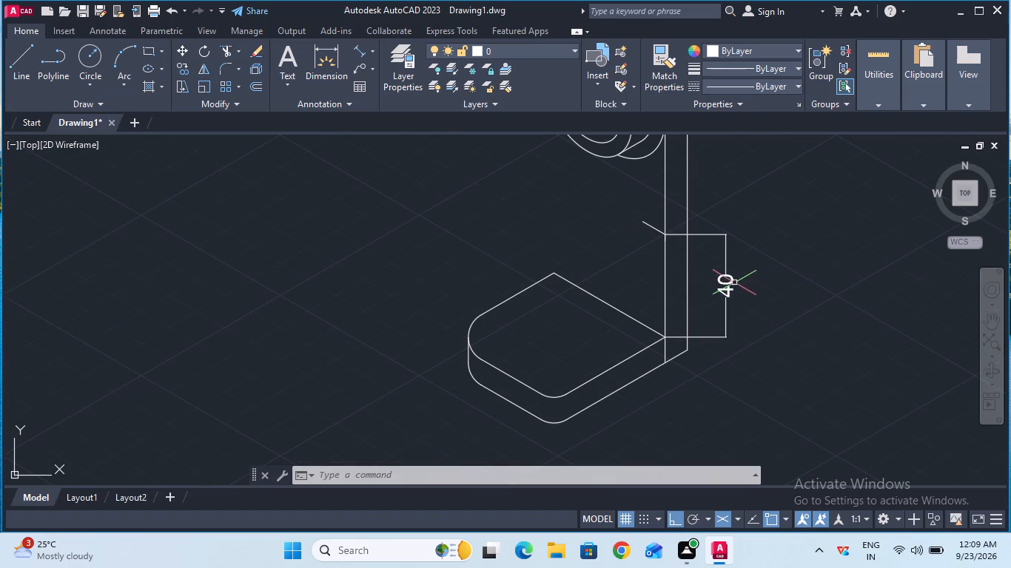
{"action": "left_click", "coordinate": [729, 280]}
{"action": "key", "text": "Delete"}
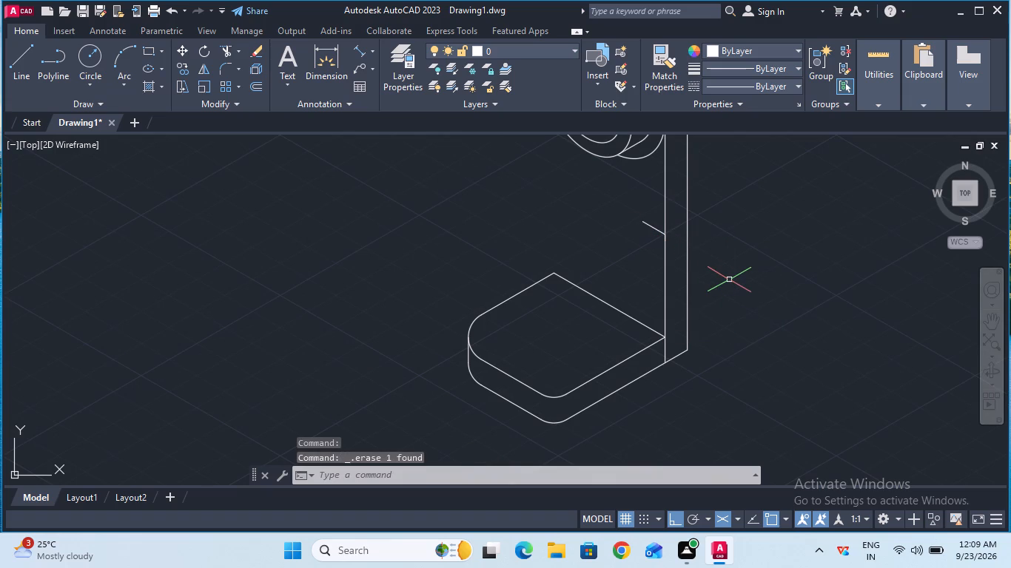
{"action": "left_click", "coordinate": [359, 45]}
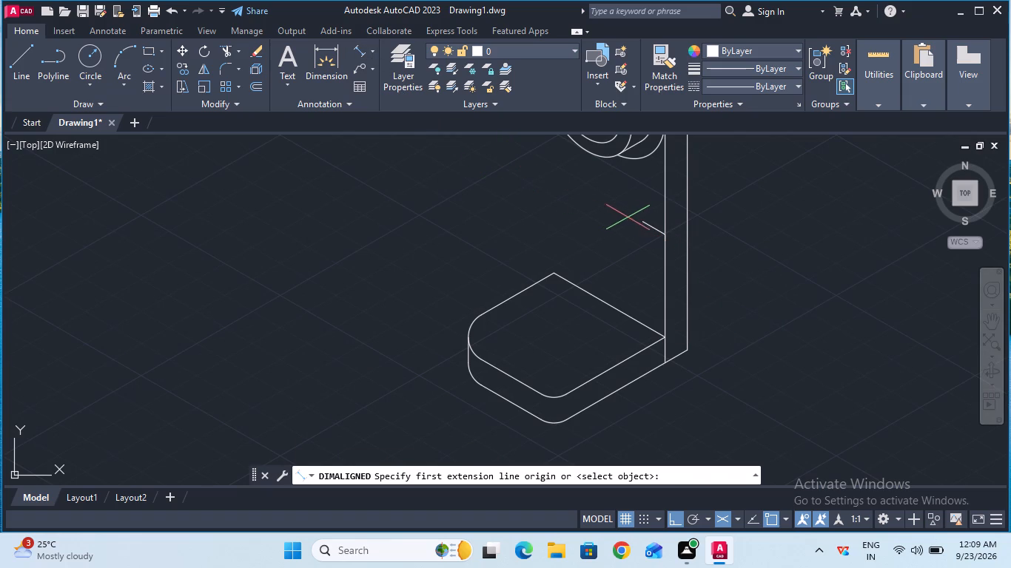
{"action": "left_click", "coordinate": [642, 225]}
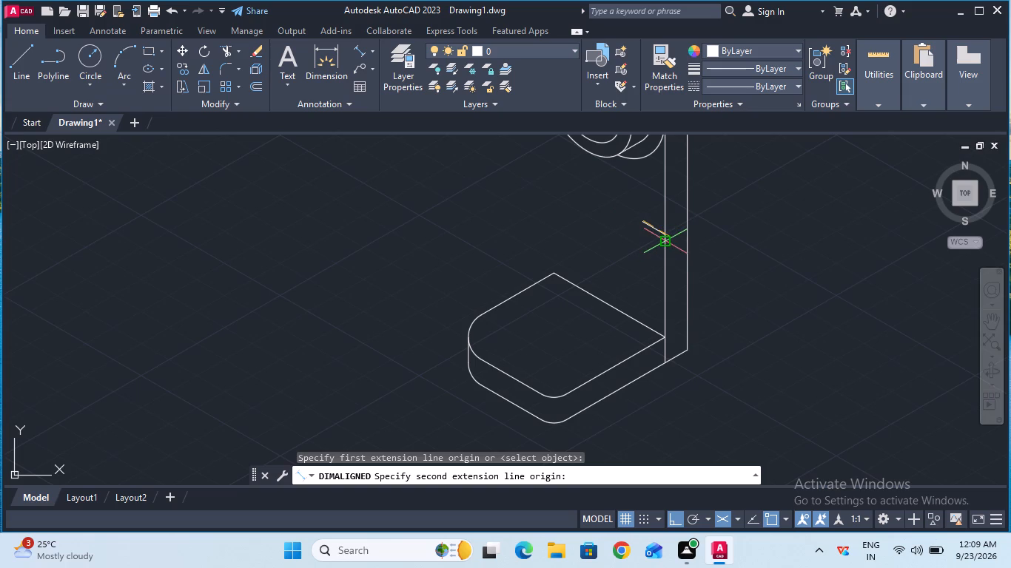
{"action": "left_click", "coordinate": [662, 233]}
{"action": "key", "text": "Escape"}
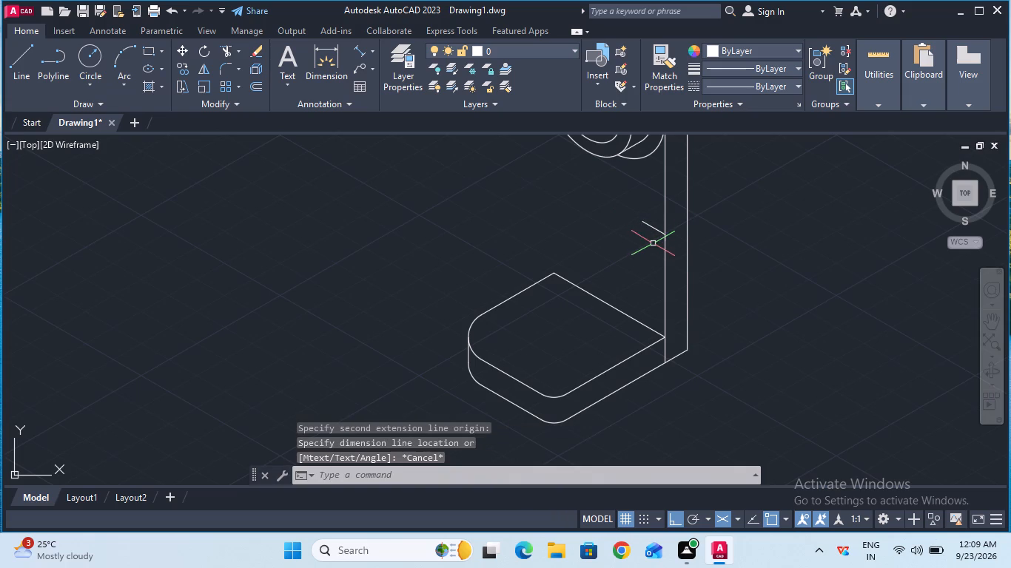
Turn off Ortho mode.
{"action": "key", "text": "F8"}
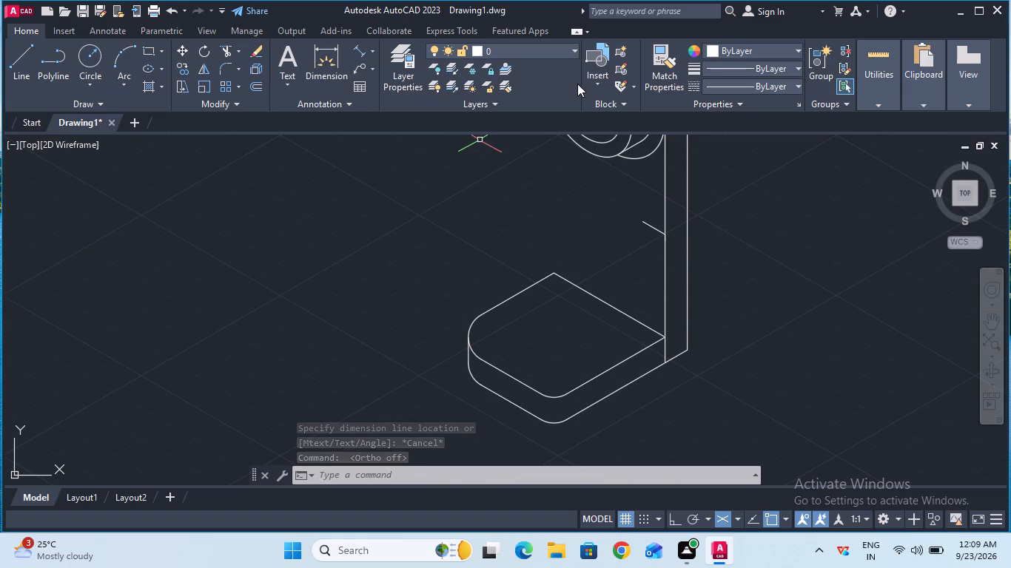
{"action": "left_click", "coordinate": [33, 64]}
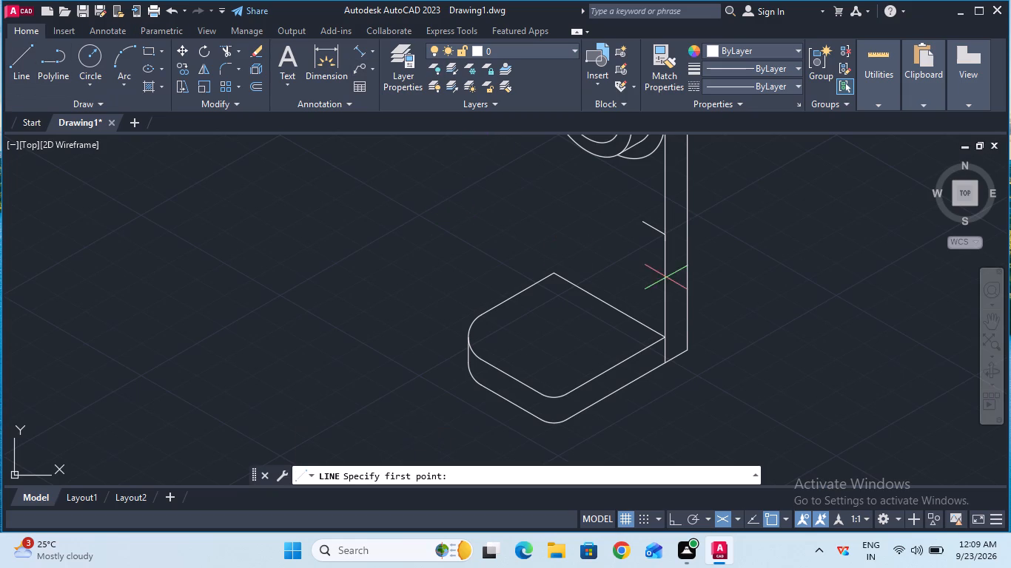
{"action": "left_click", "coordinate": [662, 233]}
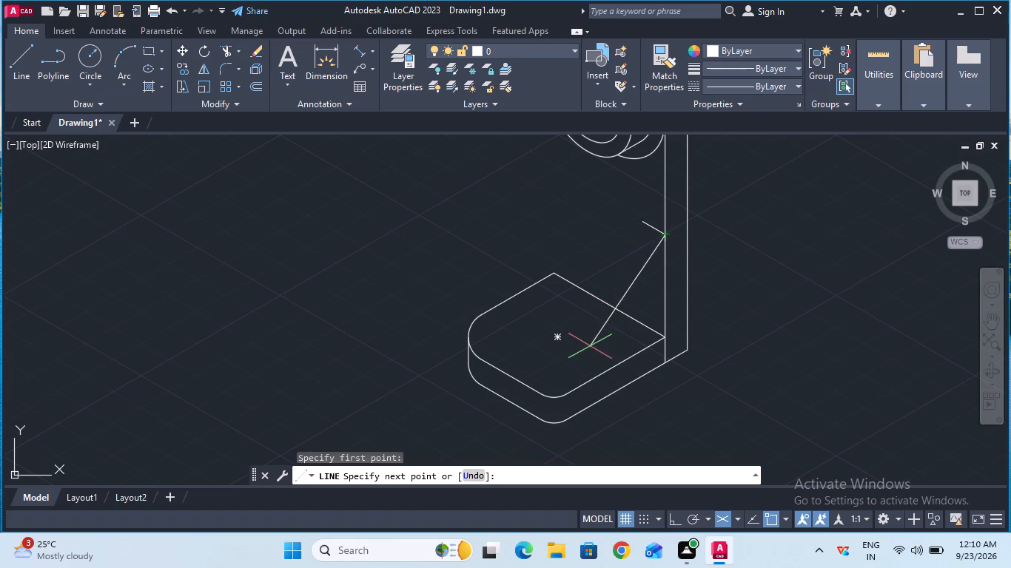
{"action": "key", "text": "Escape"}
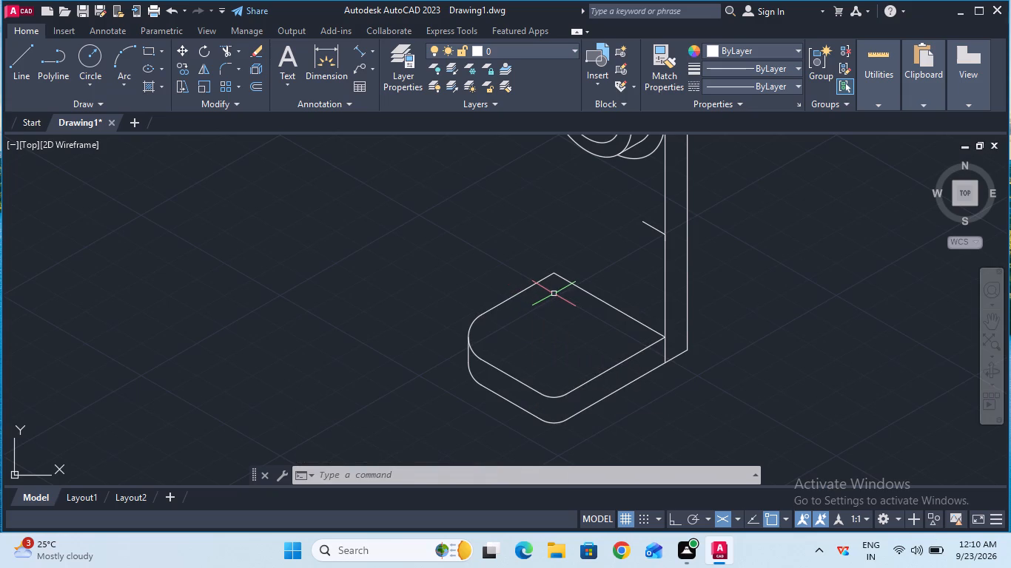
Place a 10 mm aligned dimension from the midpoint of the base plate's upper rounded front corner towards the edge leading to the wall.
{"action": "left_click", "coordinate": [363, 56]}
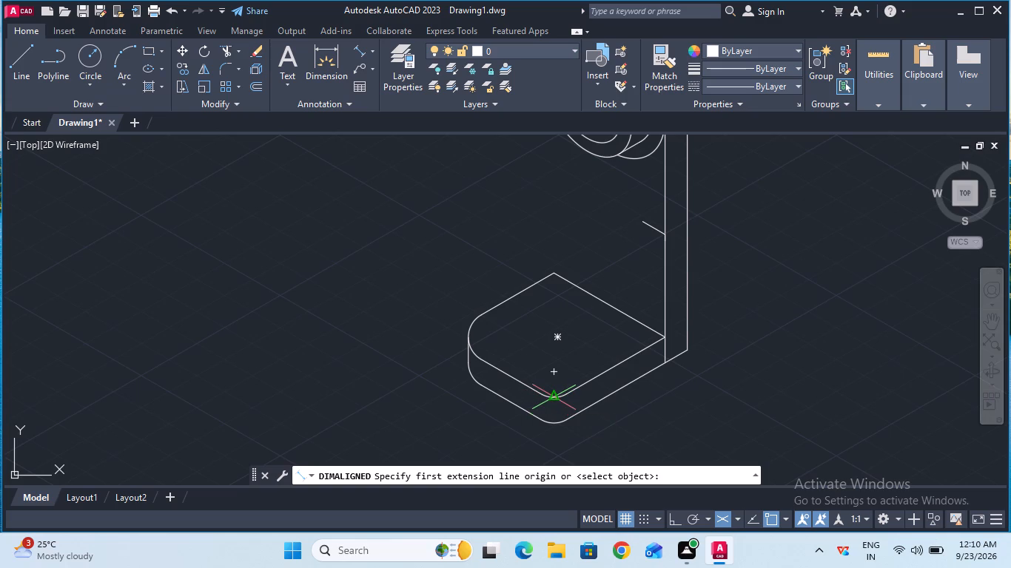
{"action": "left_click", "coordinate": [553, 401]}
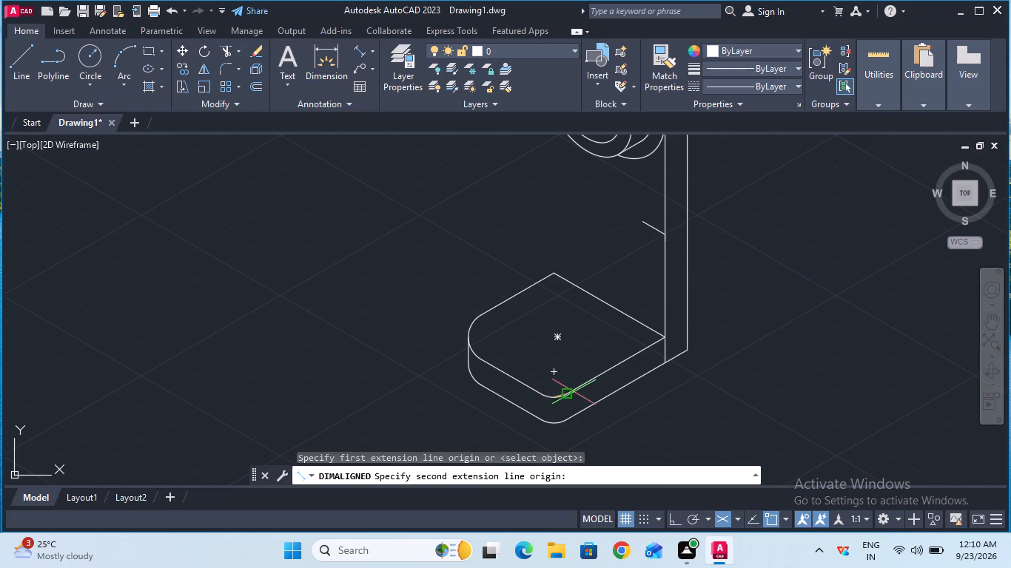
{"action": "type", "text": "10"}
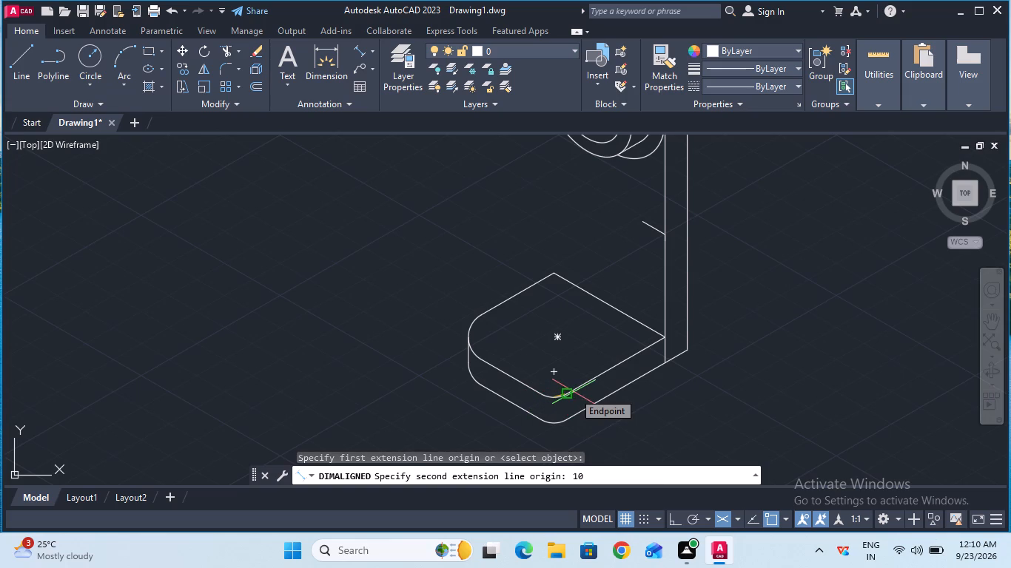
{"action": "key", "text": "Return"}
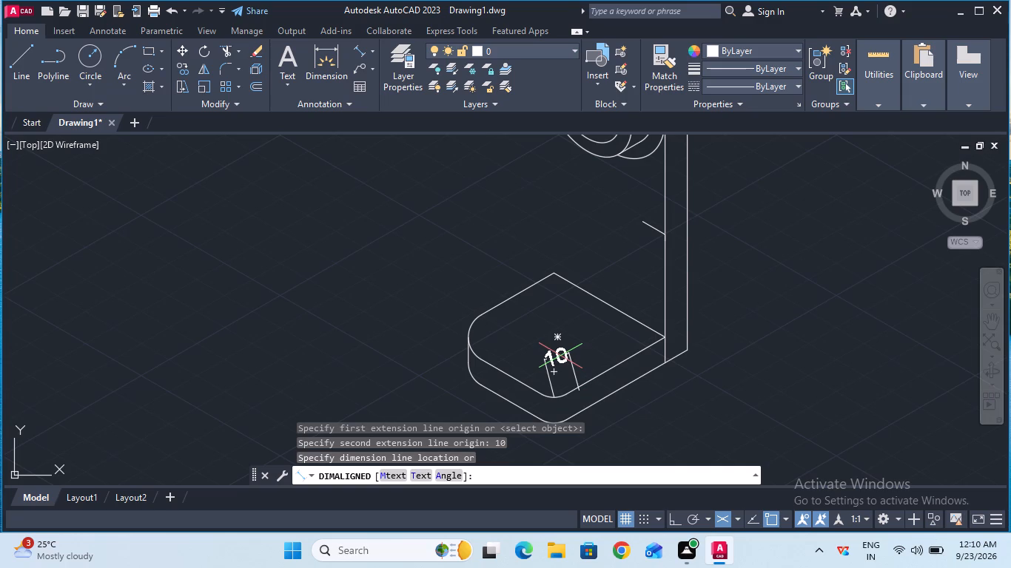
{"action": "left_click", "coordinate": [551, 317]}
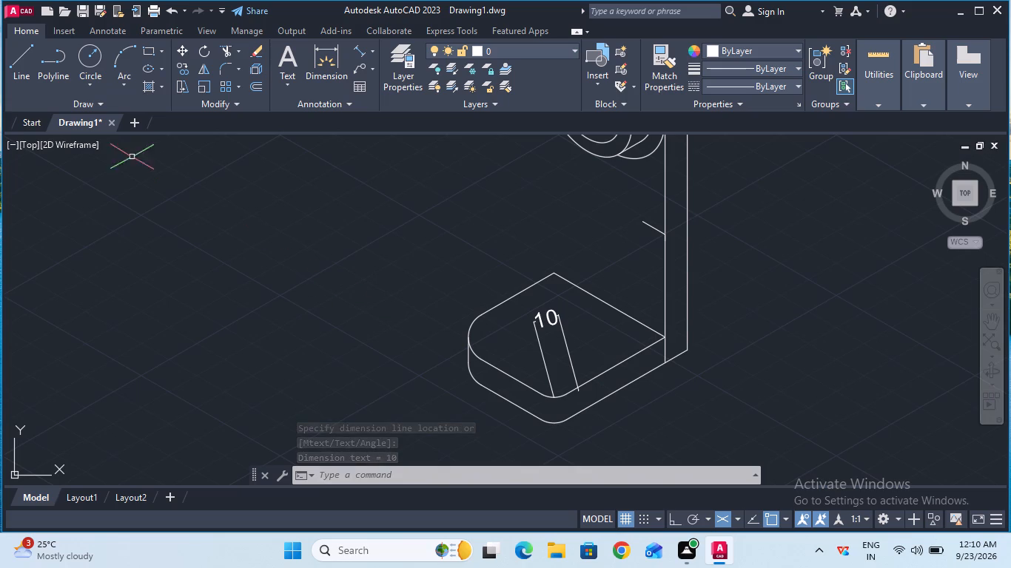
Draw a line from the midpoint of the upper rounded front corner to where the 10 mm dimension's extension line meets the base plate's edge.
{"action": "left_click", "coordinate": [25, 81]}
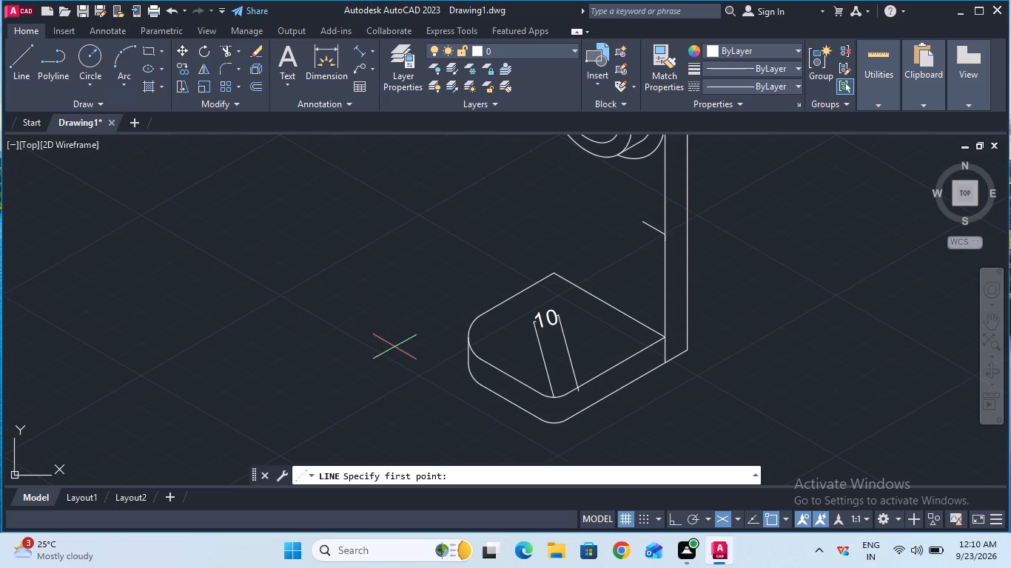
{"action": "double_click", "coordinate": [553, 399]}
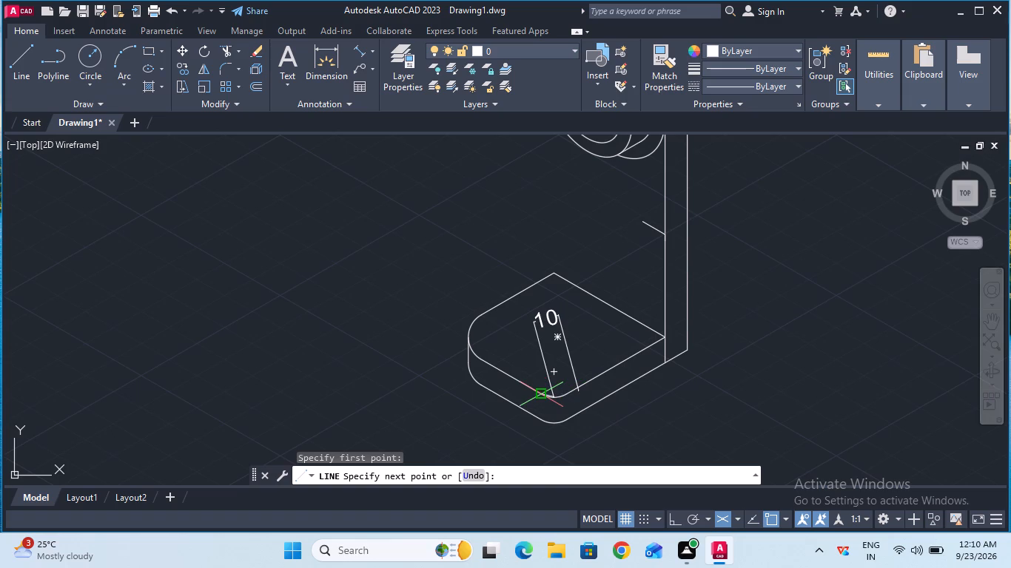
{"action": "scroll", "coordinate": [538, 393], "scroll_direction": "up", "scroll_amount": 3, "text": "ctrl"}
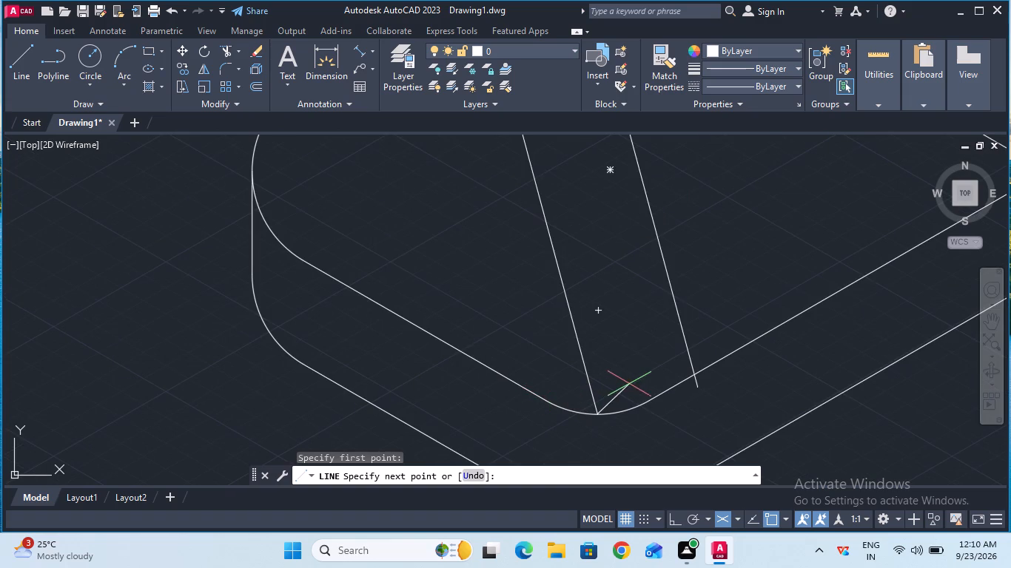
{"action": "left_click", "coordinate": [693, 373]}
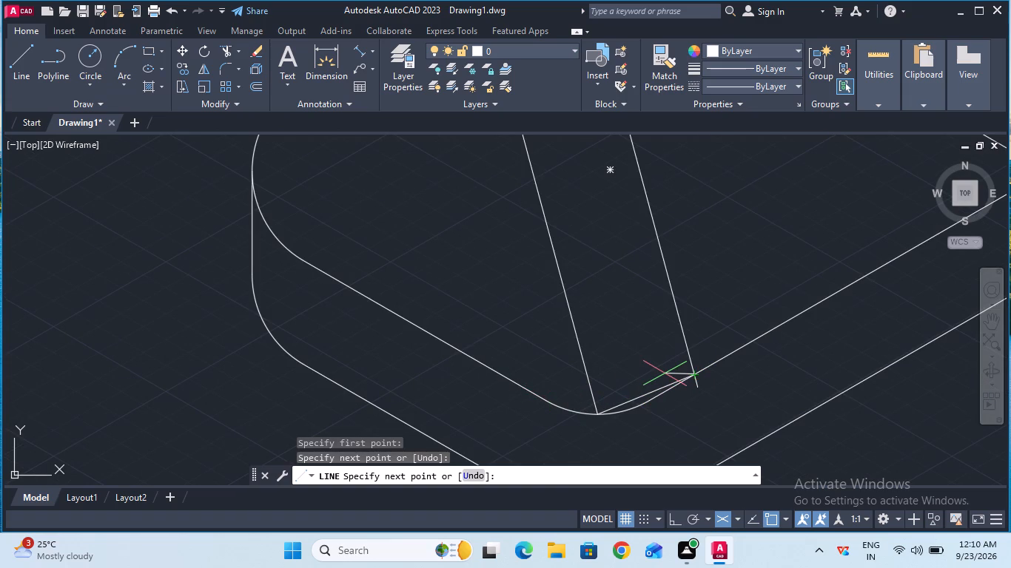
{"action": "key", "text": "Escape"}
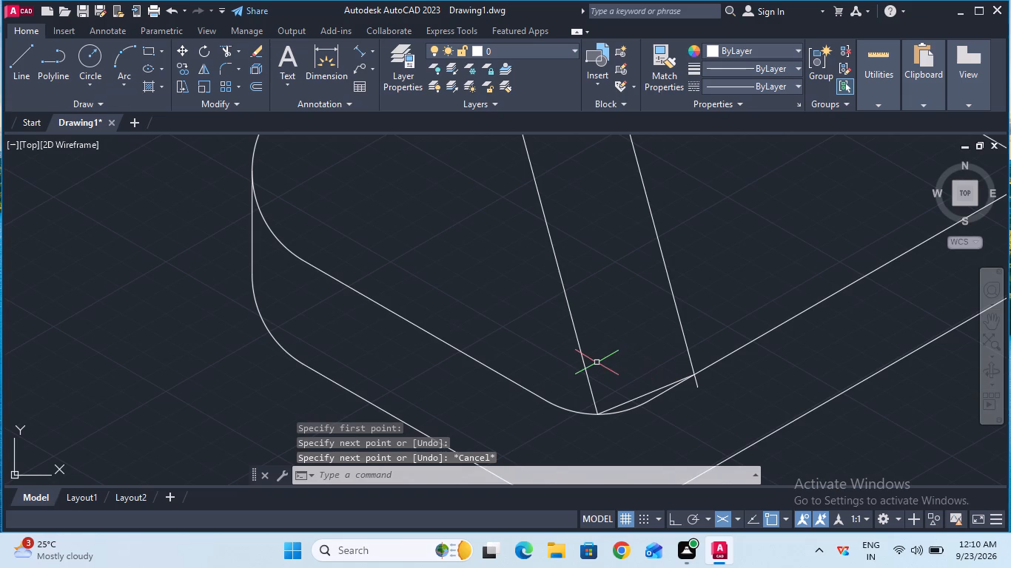
{"action": "scroll", "coordinate": [454, 269], "scroll_direction": "down", "scroll_amount": 4, "text": "ctrl"}
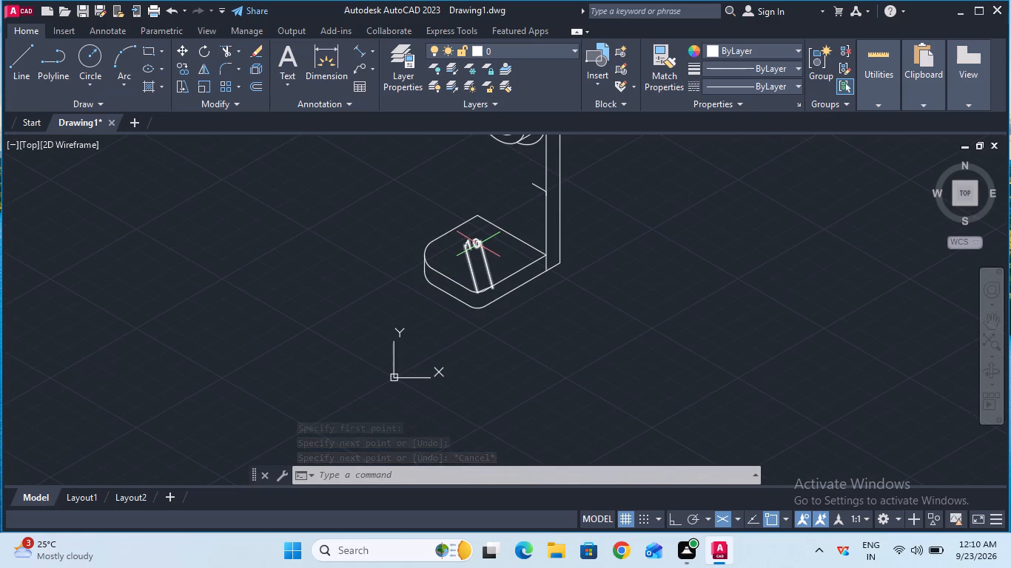
Delete the 10 mm dimension on the base plate's top face.
{"action": "left_click", "coordinate": [478, 244]}
{"action": "key", "text": "Delete"}
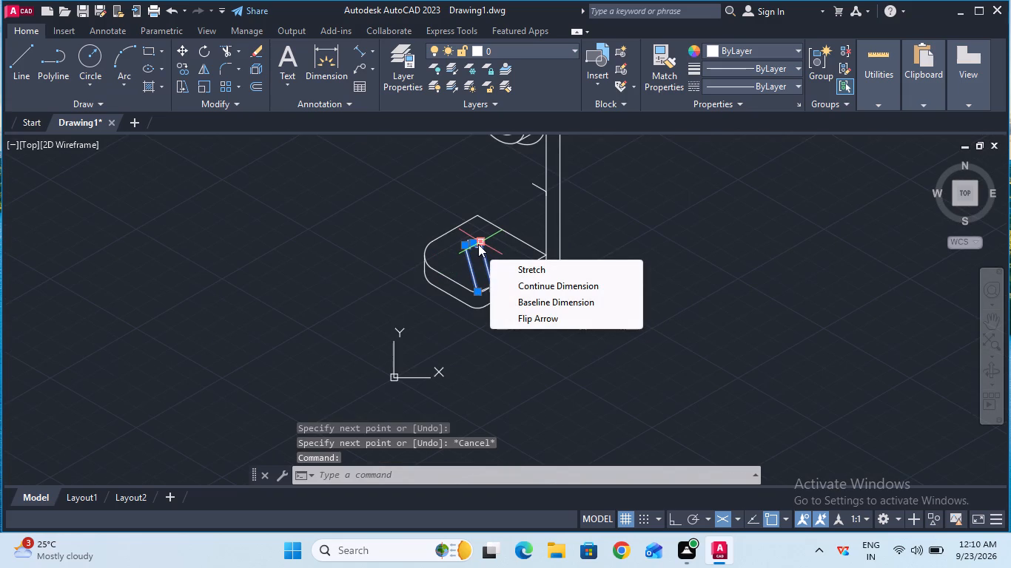
{"action": "key", "text": "Escape"}
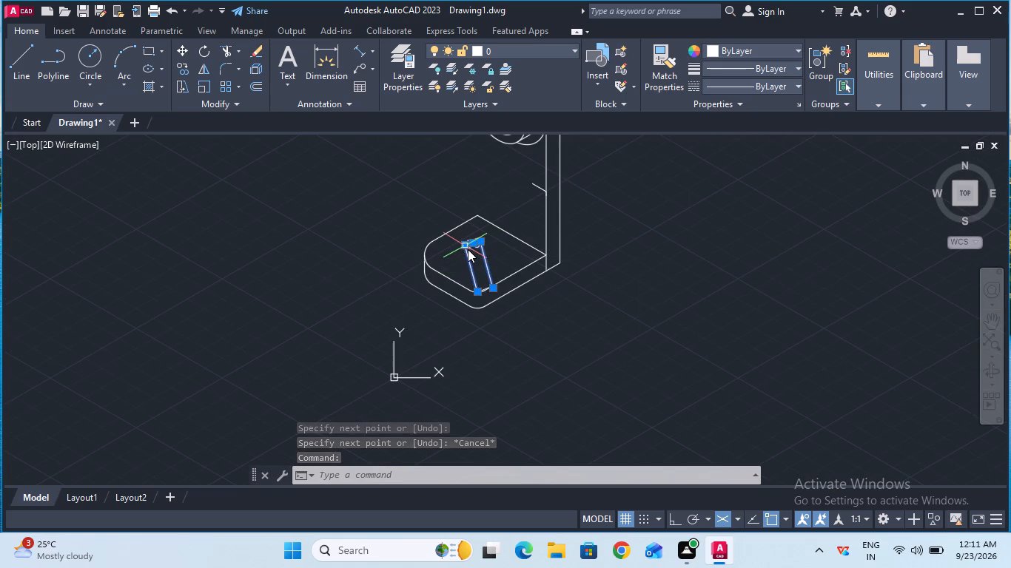
{"action": "key", "text": "Delete"}
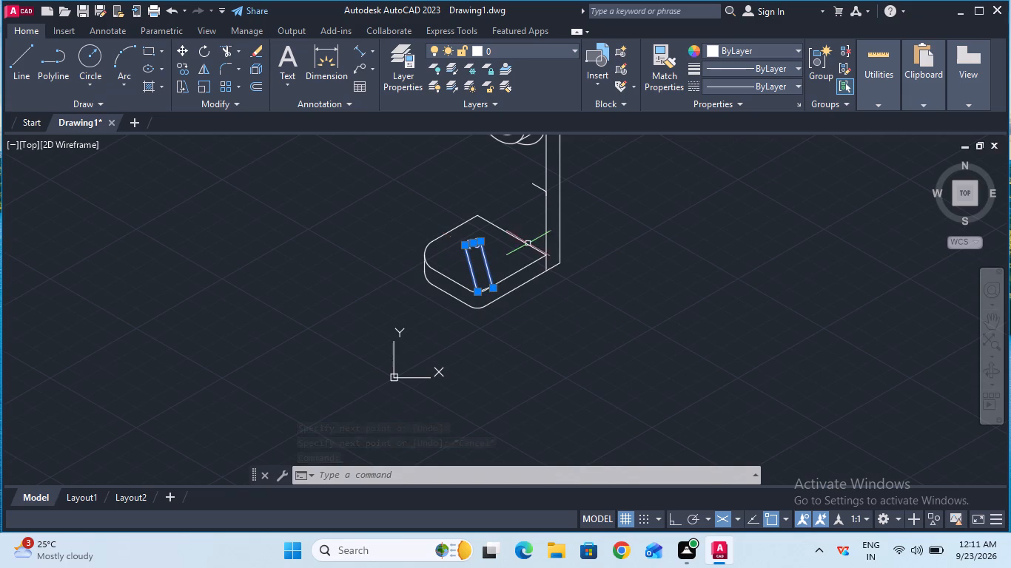
{"action": "key", "text": "Delete"}
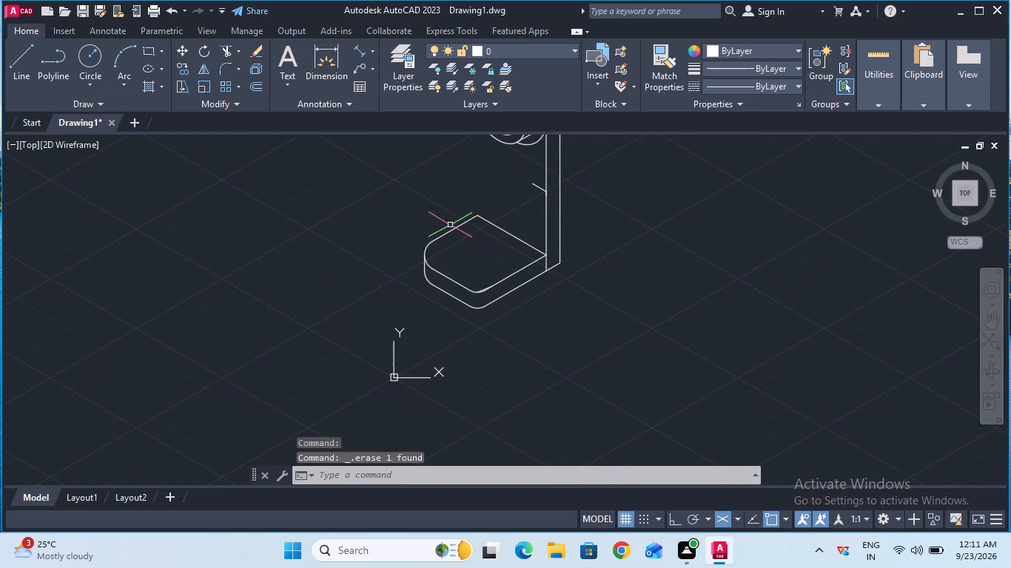
Draw the rib's sloping line from the short line's end on the wall edge down to the marked point on the base plate's upper front edge.
{"action": "left_click", "coordinate": [26, 66]}
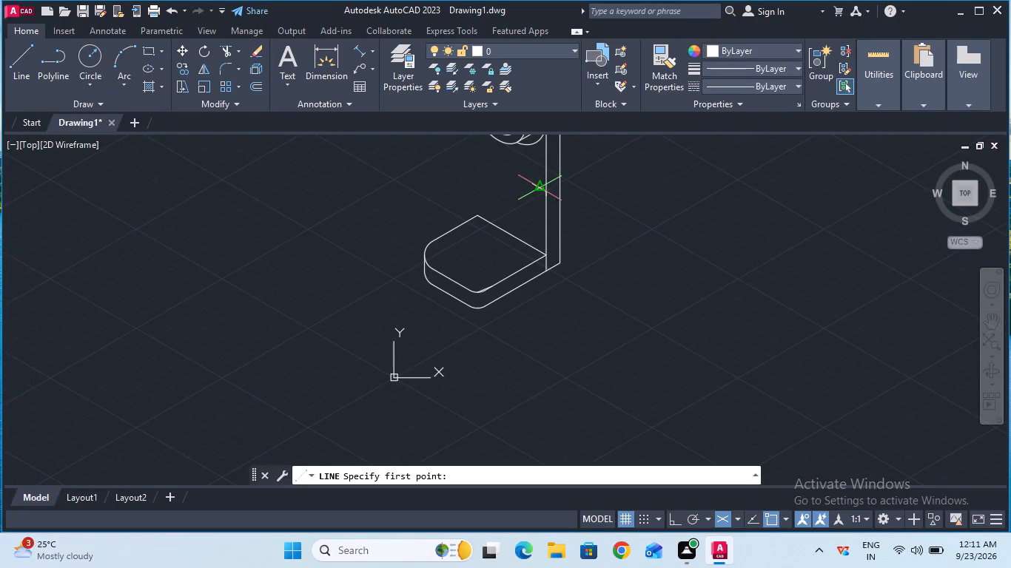
{"action": "left_click", "coordinate": [548, 188]}
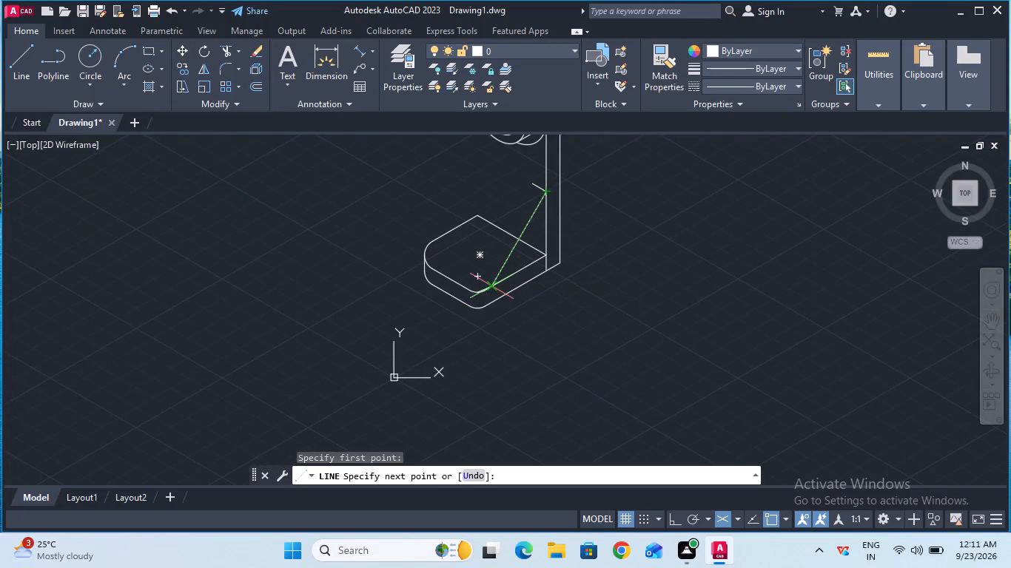
{"action": "scroll", "coordinate": [490, 285], "scroll_direction": "up", "scroll_amount": 1, "text": "ctrl"}
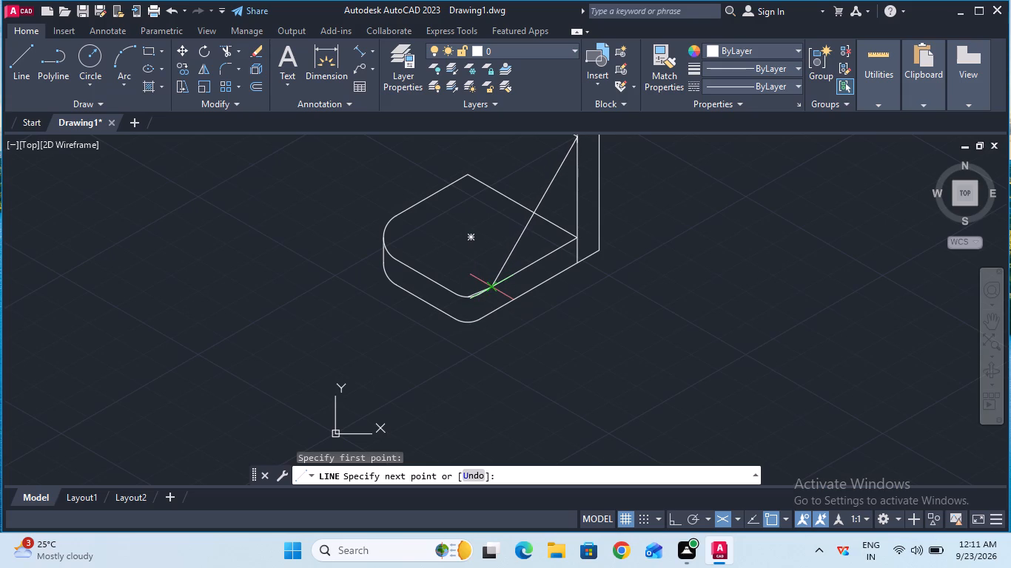
{"action": "left_click", "coordinate": [487, 288]}
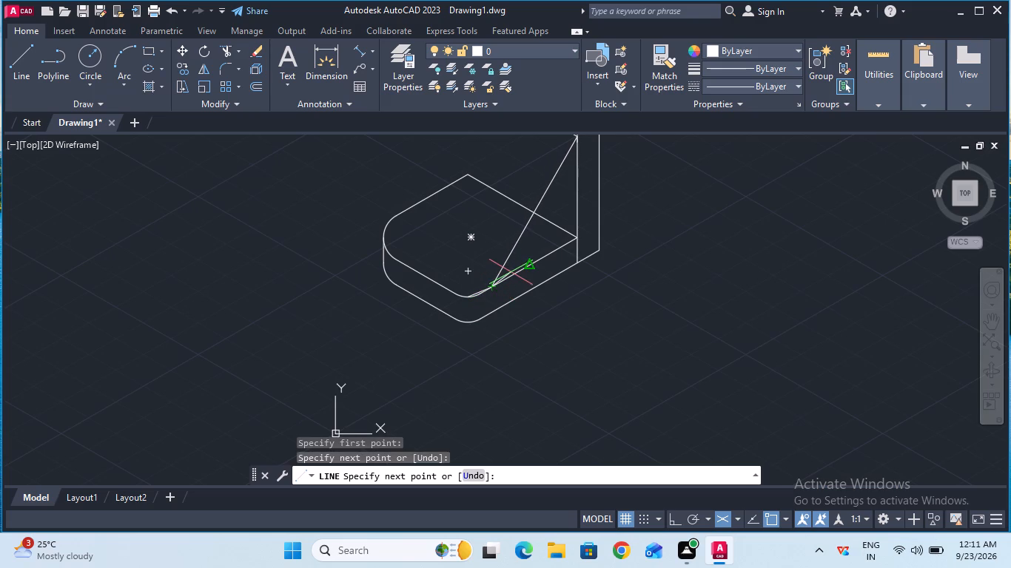
{"action": "key", "text": "Escape"}
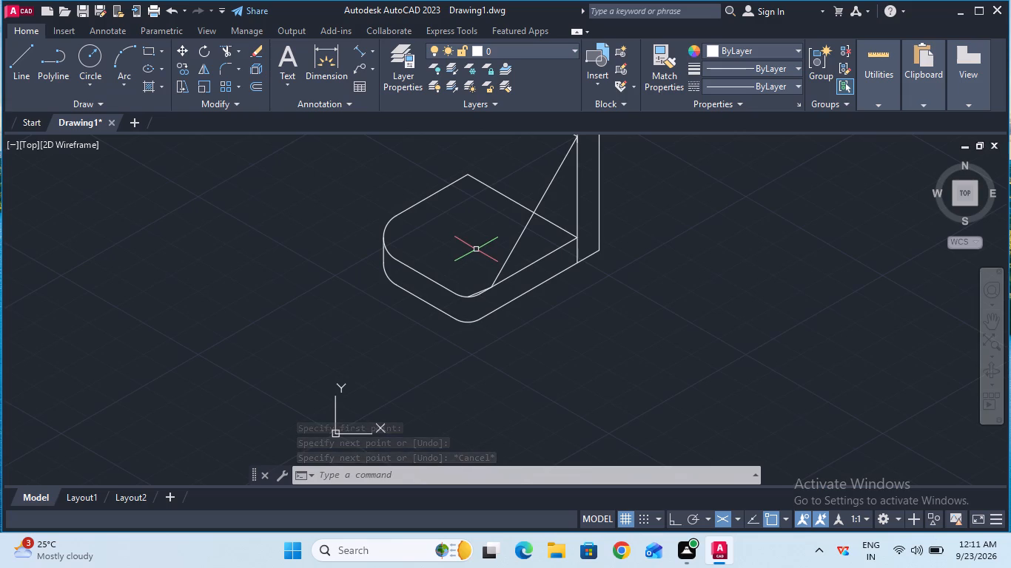
Trim away the short helper line across the base plate's upper rounded front corner and turn on Ortho mode.
{"action": "double_click", "coordinate": [230, 53]}
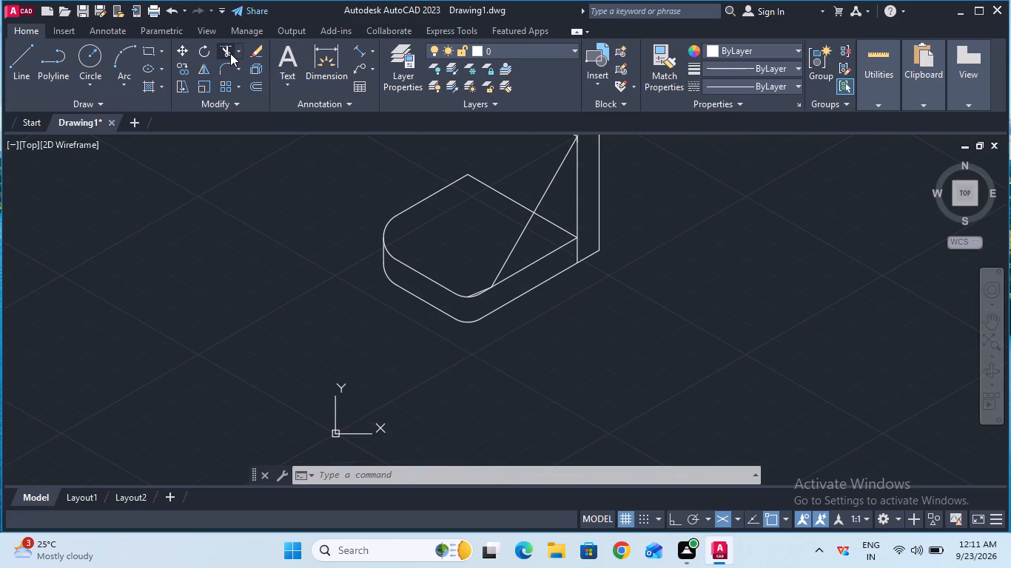
{"action": "scroll", "coordinate": [431, 227], "scroll_direction": "up", "scroll_amount": 2, "text": "ctrl"}
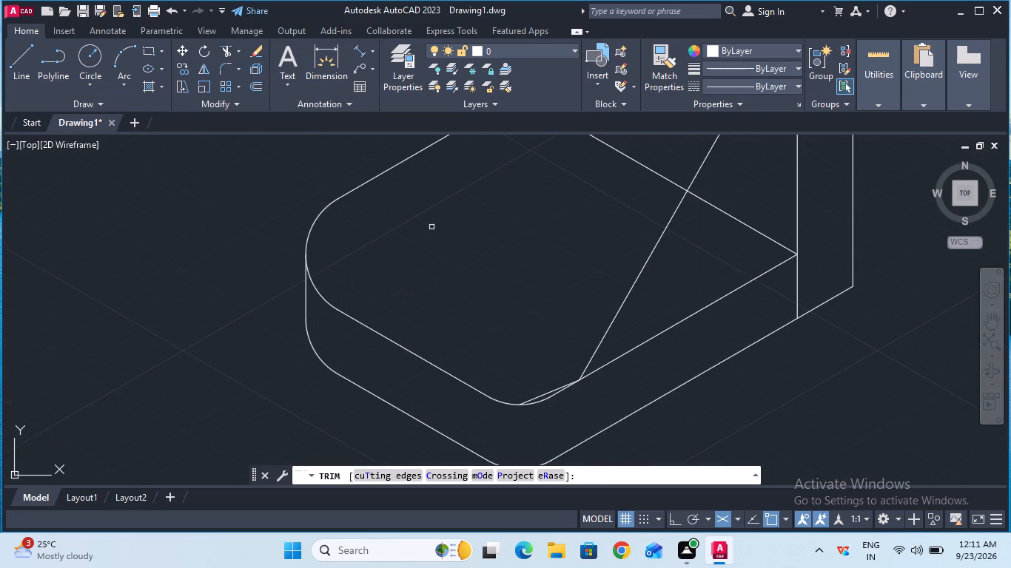
{"action": "double_click", "coordinate": [543, 393]}
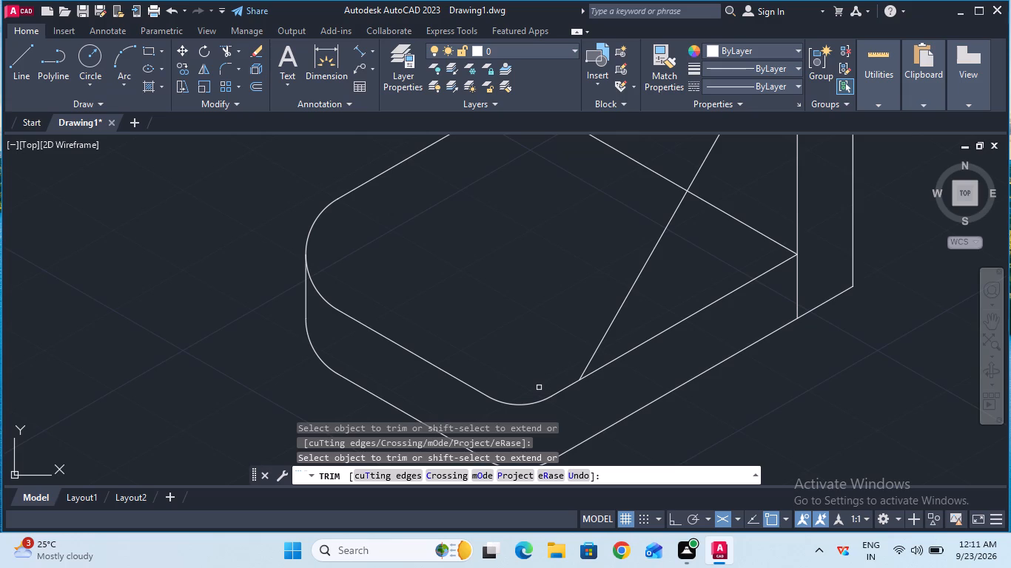
{"action": "key", "text": "F8"}
{"action": "key", "text": "Escape"}
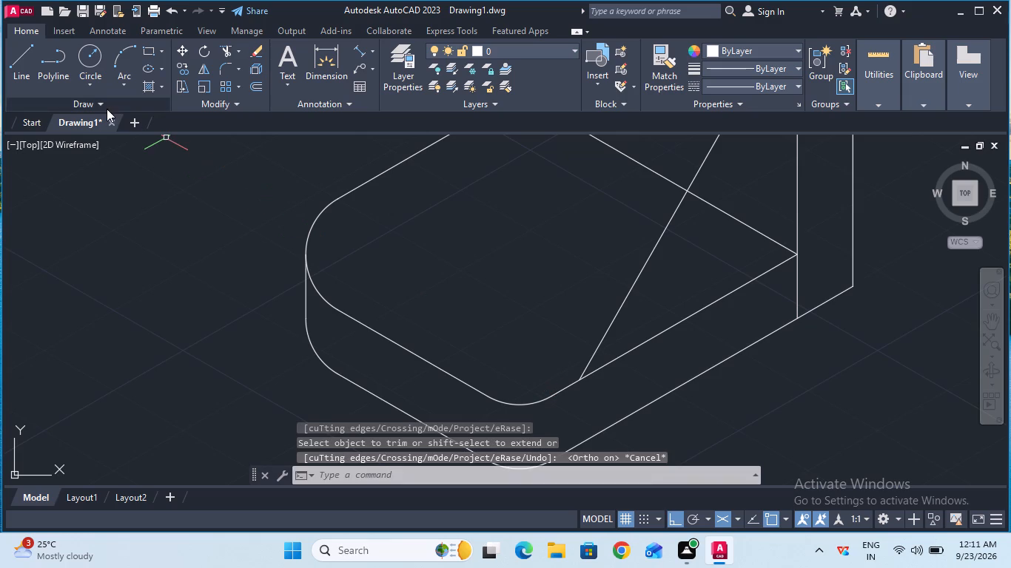
Draw a 10 mm line from the sloping line's lower end inward across the base plate's top, parallel to the short line at the wall.
{"action": "left_click", "coordinate": [29, 68]}
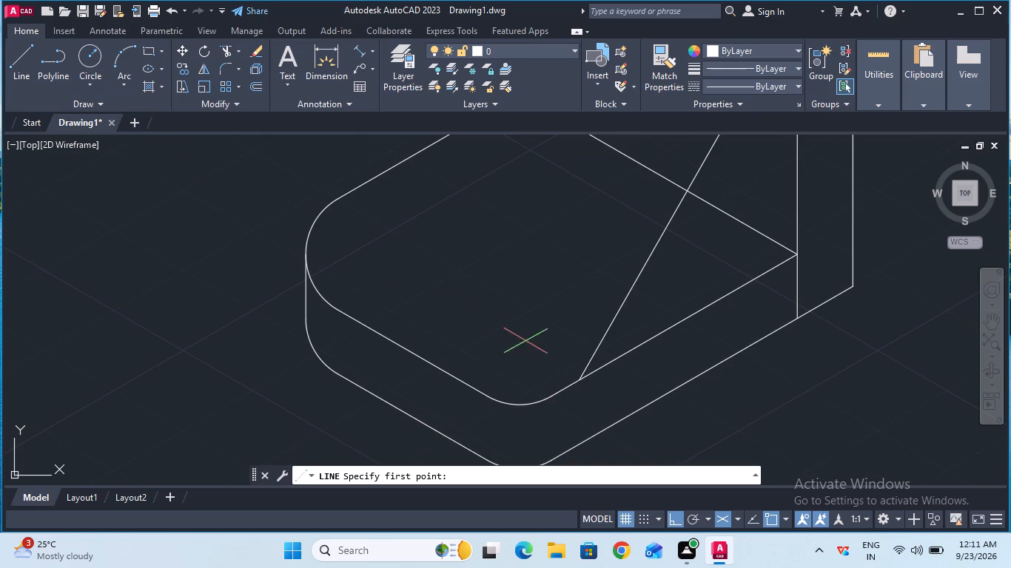
{"action": "left_click", "coordinate": [577, 379]}
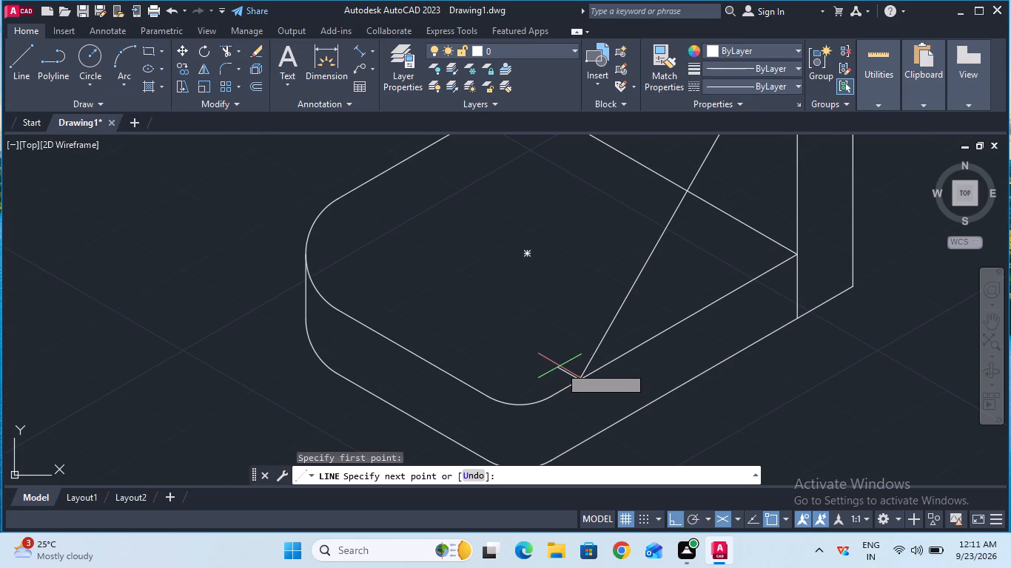
{"action": "type", "text": "10"}
{"action": "key", "text": "Return"}
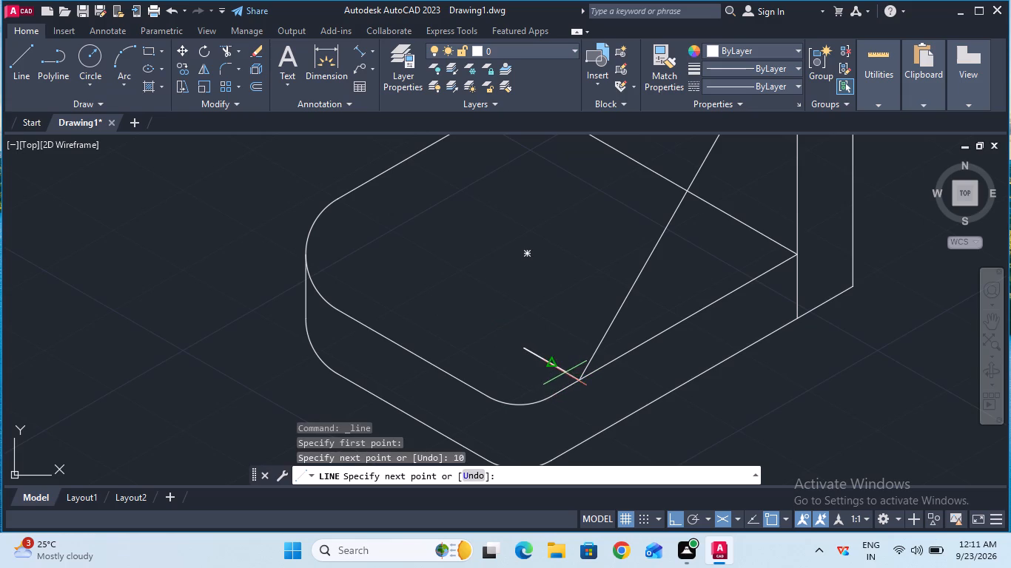
{"action": "key", "text": "Escape"}
Turn off Ortho mode and draw the rib's second sloping line joining the free ends of the two short 10 mm lines.
{"action": "scroll", "coordinate": [536, 303], "scroll_direction": "down", "scroll_amount": 2, "text": "ctrl"}
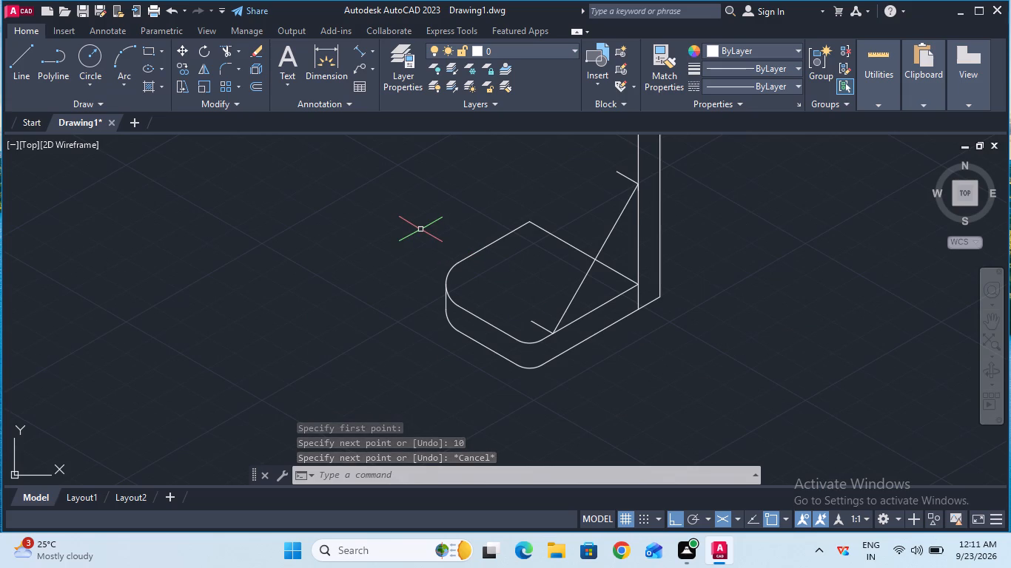
{"action": "key", "text": "F8"}
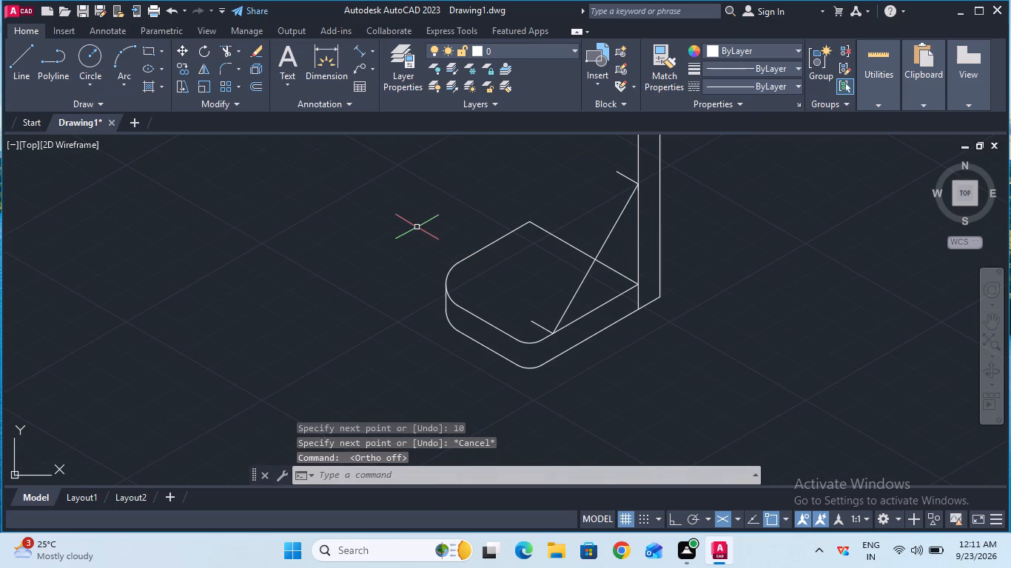
{"action": "left_click", "coordinate": [21, 61]}
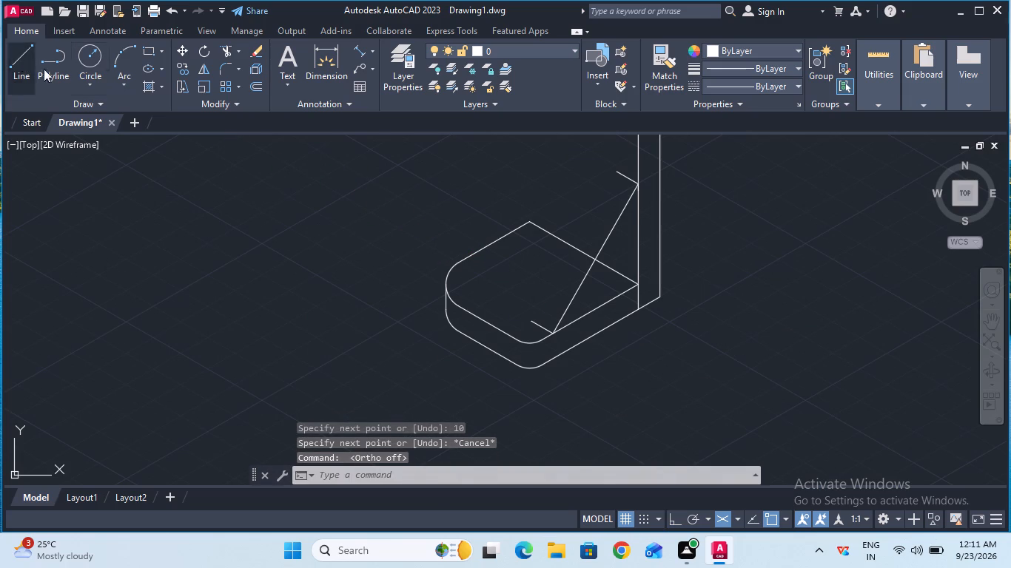
{"action": "left_click", "coordinate": [615, 175]}
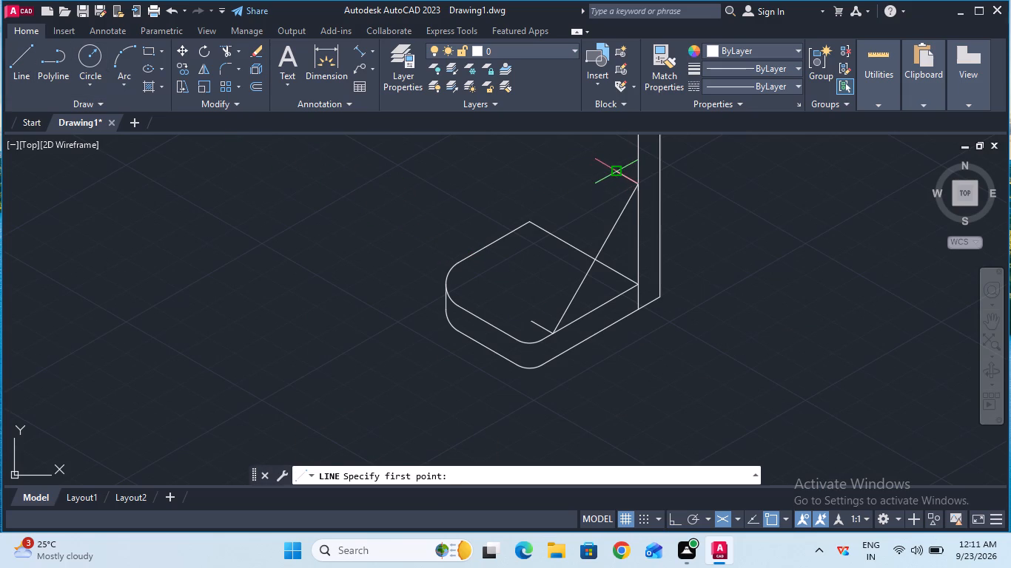
{"action": "left_click", "coordinate": [533, 317]}
{"action": "key", "text": "Escape"}
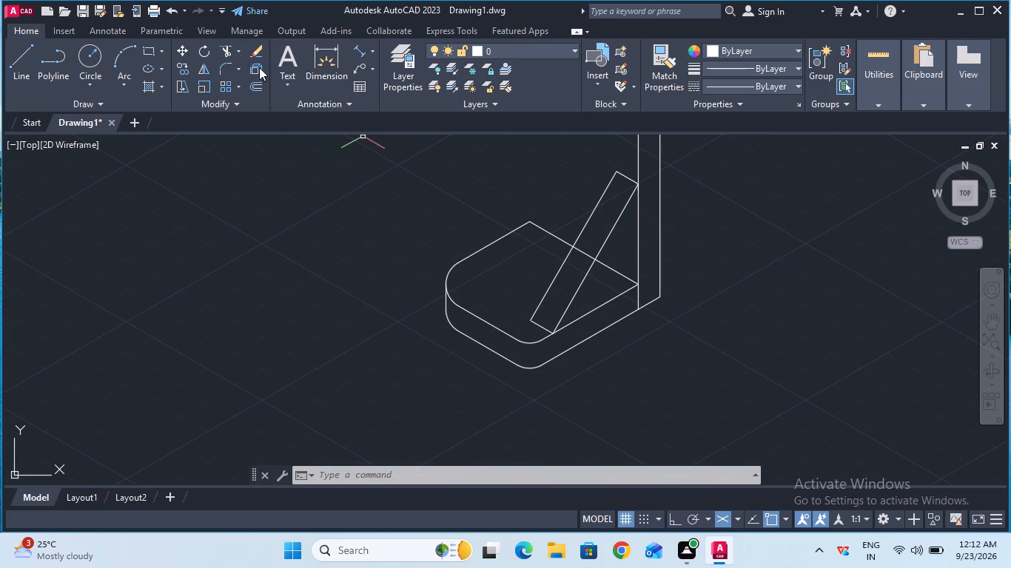
Trim the base plate and wall edges hidden by the rib, including the leftover piece of wall edge just below the rib's top.
{"action": "left_click", "coordinate": [229, 50]}
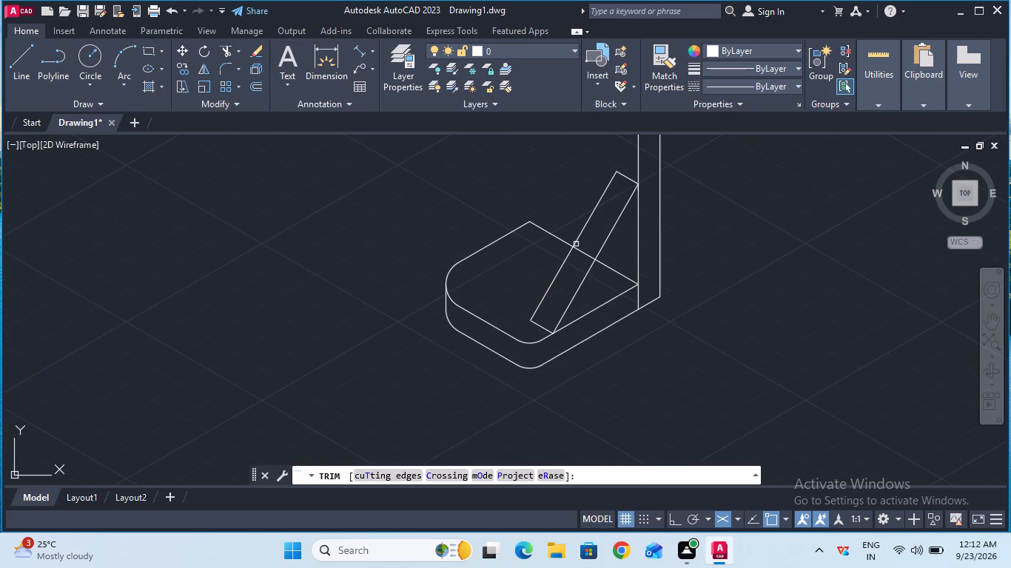
{"action": "left_click", "coordinate": [581, 252]}
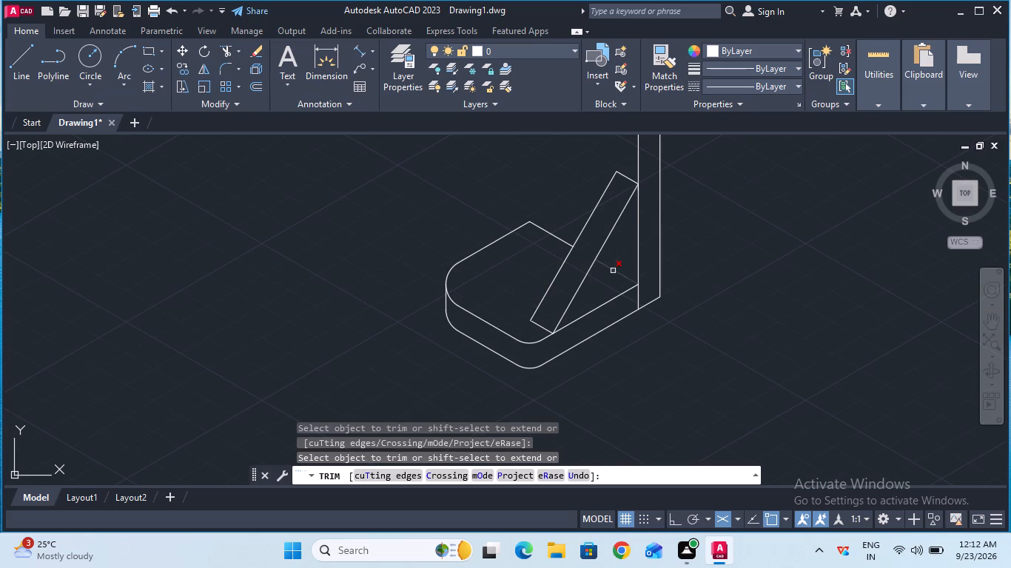
{"action": "left_click", "coordinate": [613, 271]}
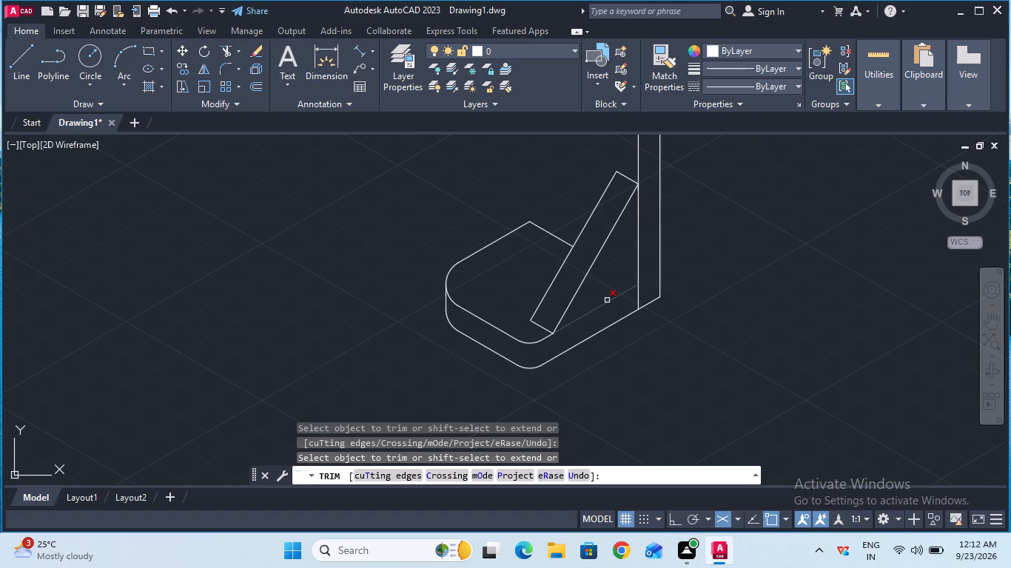
{"action": "left_click", "coordinate": [607, 301]}
{"action": "left_click", "coordinate": [638, 281]}
{"action": "scroll", "coordinate": [636, 257], "scroll_direction": "up", "scroll_amount": 1, "text": "ctrl"}
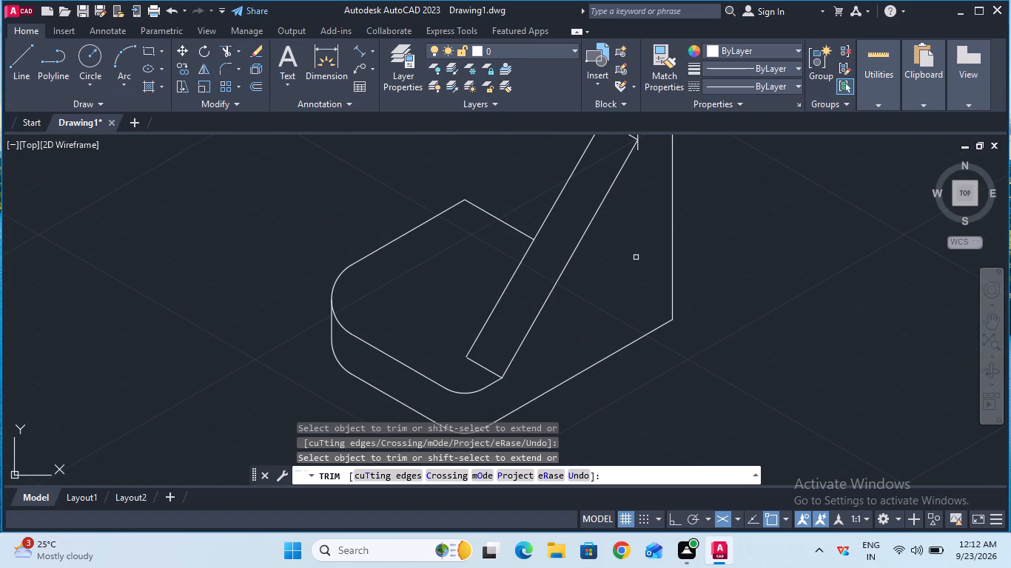
{"action": "left_click", "coordinate": [639, 149]}
{"action": "scroll", "coordinate": [645, 157], "scroll_direction": "down", "scroll_amount": 1, "text": "ctrl"}
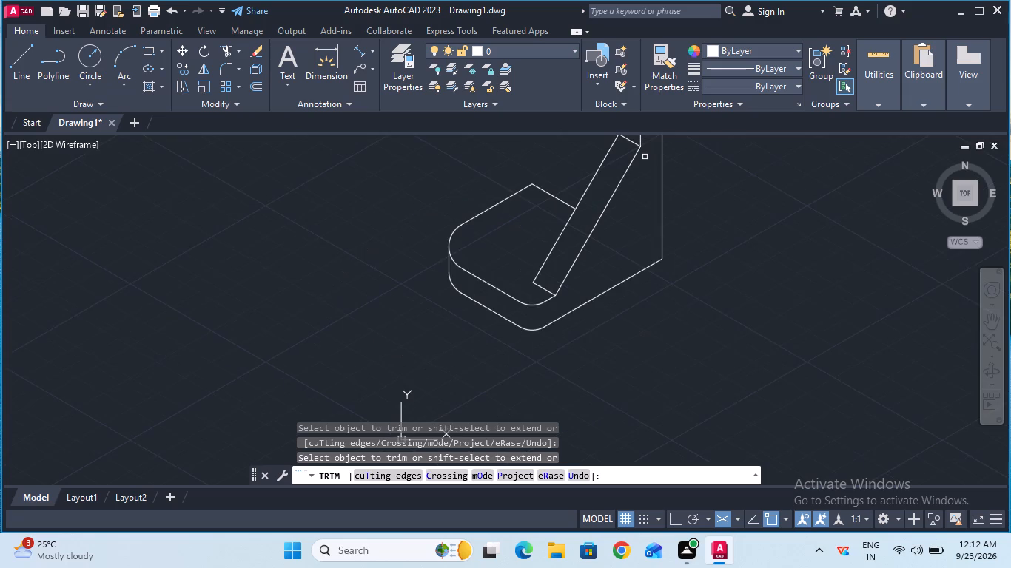
{"action": "scroll", "coordinate": [645, 157], "scroll_direction": "down", "scroll_amount": 2, "text": "ctrl"}
{"action": "key", "text": "Escape"}
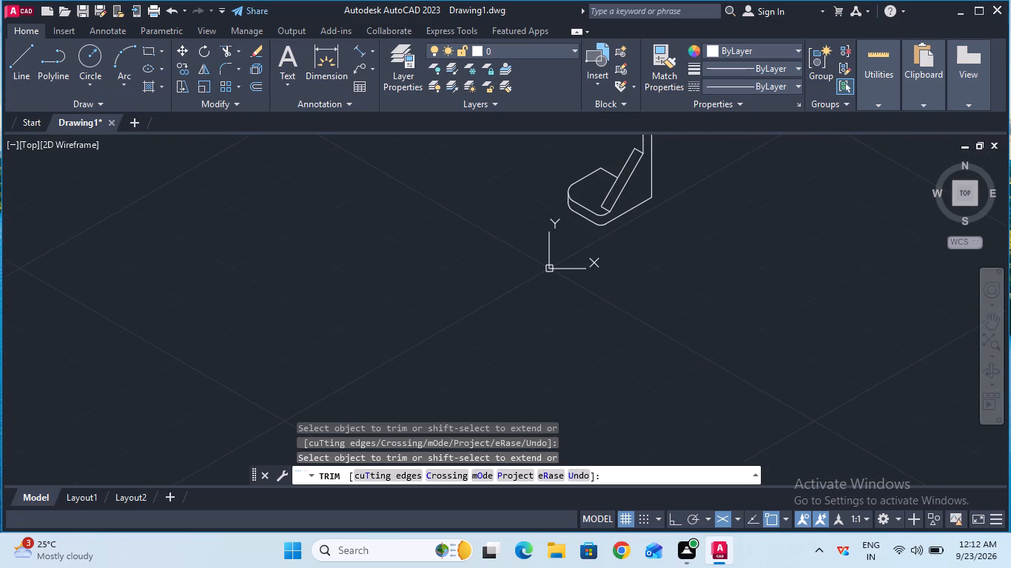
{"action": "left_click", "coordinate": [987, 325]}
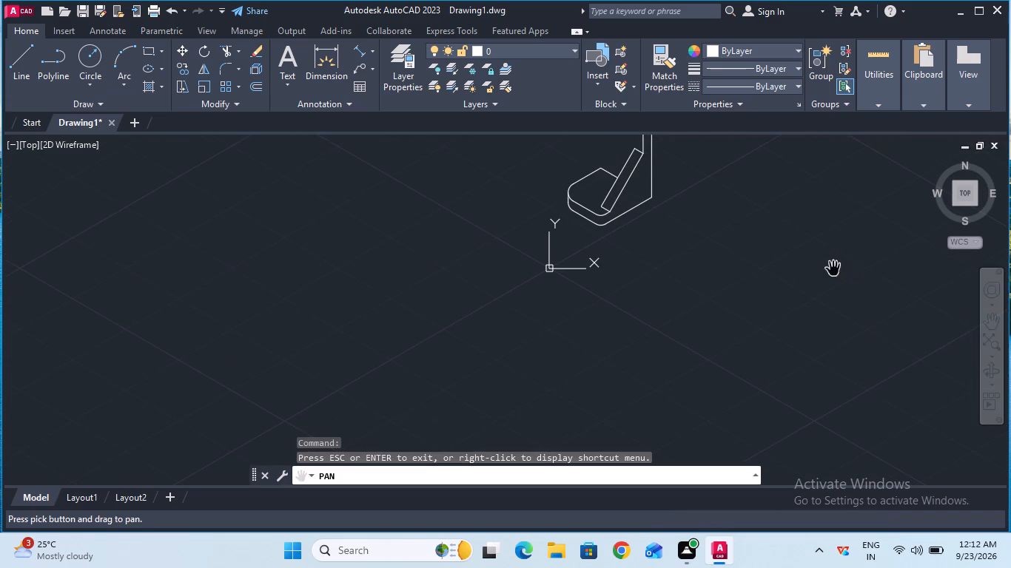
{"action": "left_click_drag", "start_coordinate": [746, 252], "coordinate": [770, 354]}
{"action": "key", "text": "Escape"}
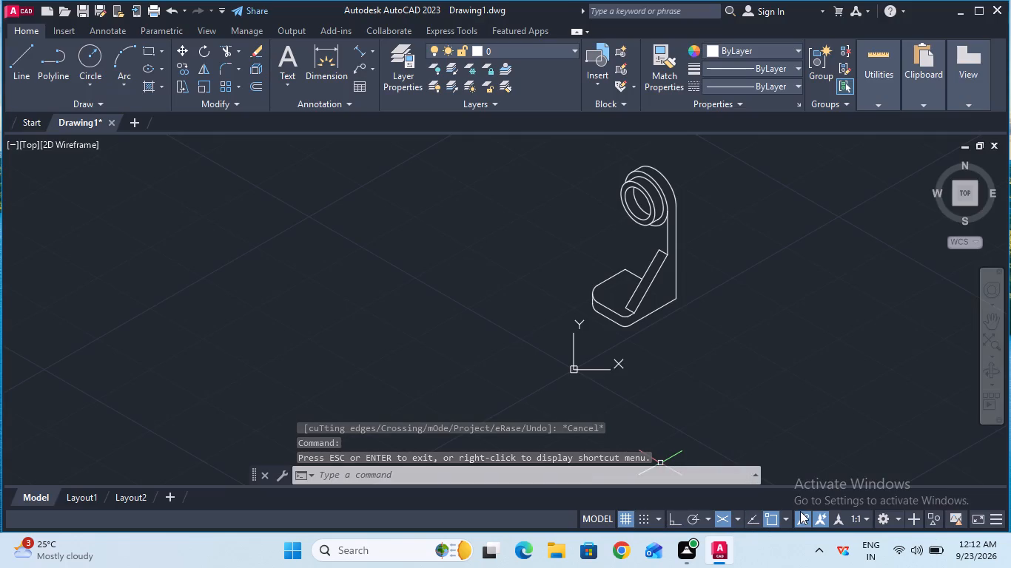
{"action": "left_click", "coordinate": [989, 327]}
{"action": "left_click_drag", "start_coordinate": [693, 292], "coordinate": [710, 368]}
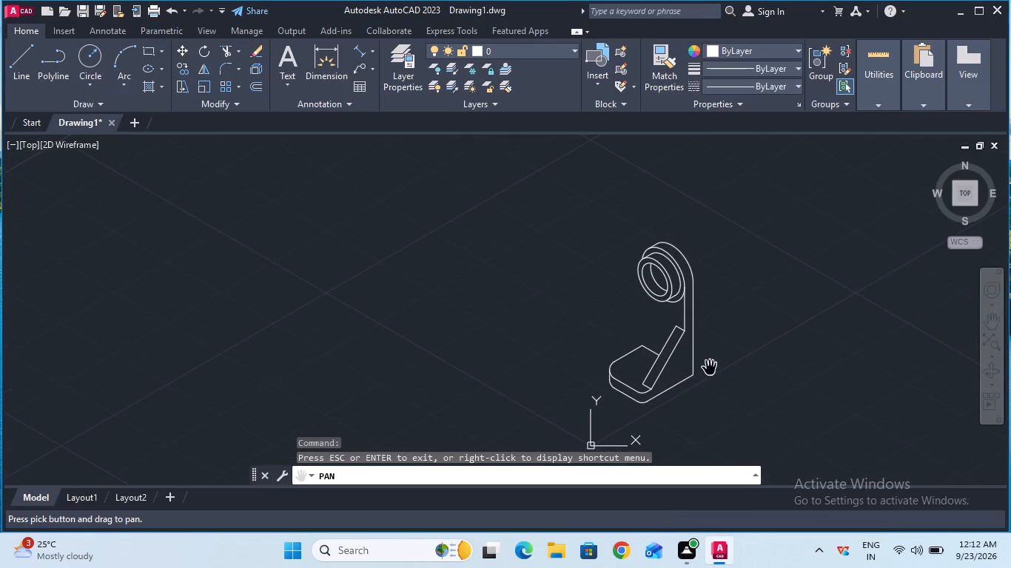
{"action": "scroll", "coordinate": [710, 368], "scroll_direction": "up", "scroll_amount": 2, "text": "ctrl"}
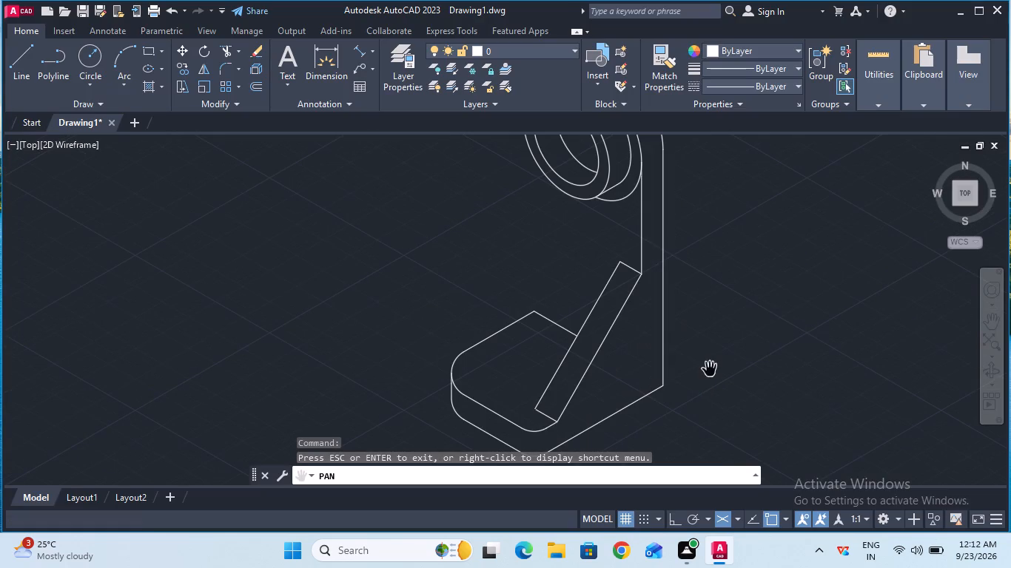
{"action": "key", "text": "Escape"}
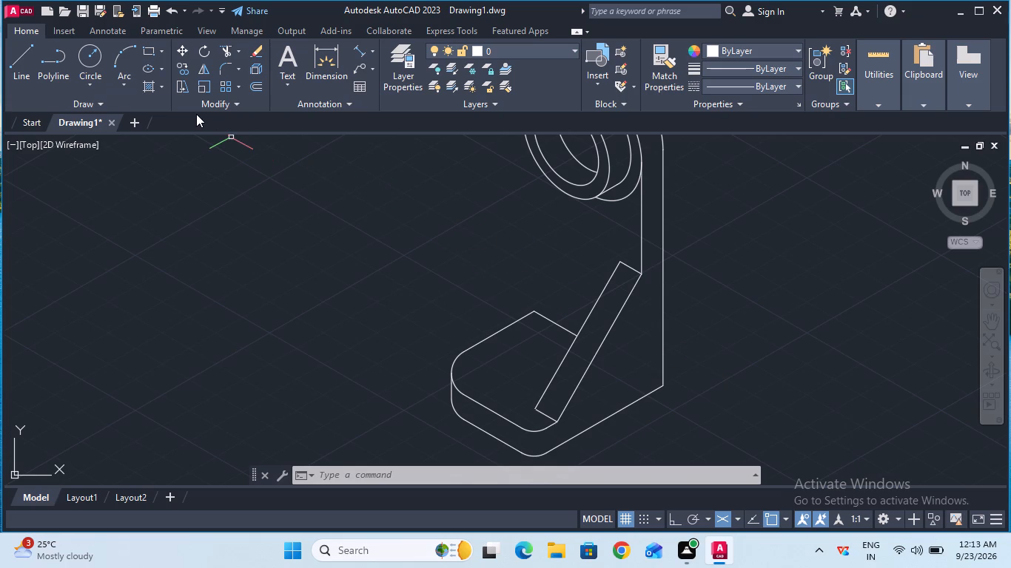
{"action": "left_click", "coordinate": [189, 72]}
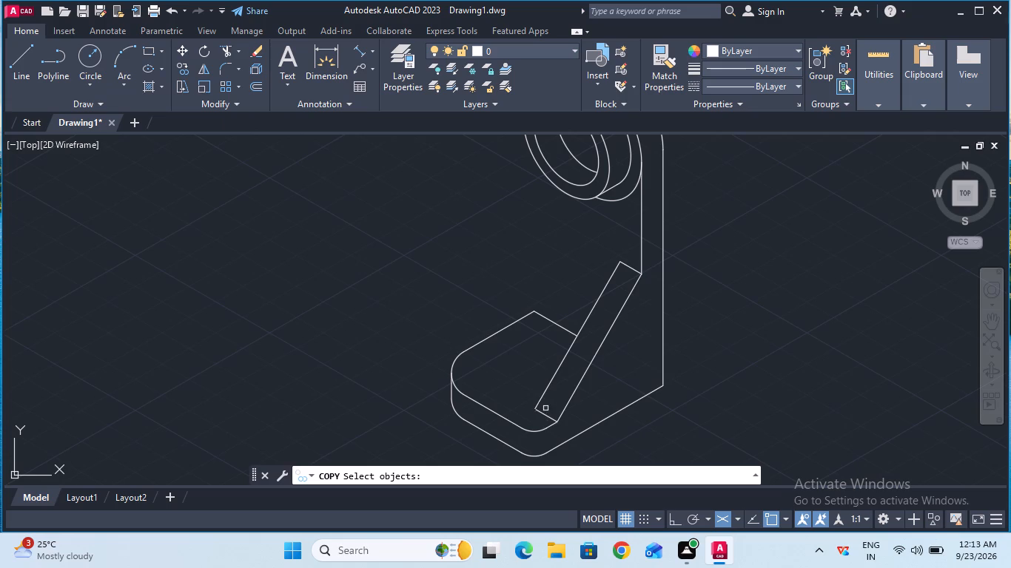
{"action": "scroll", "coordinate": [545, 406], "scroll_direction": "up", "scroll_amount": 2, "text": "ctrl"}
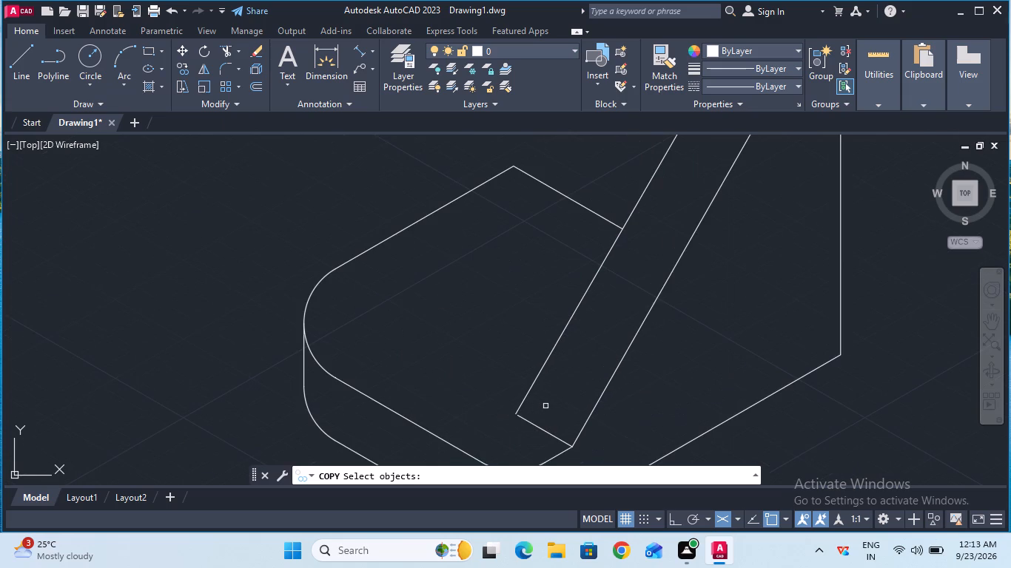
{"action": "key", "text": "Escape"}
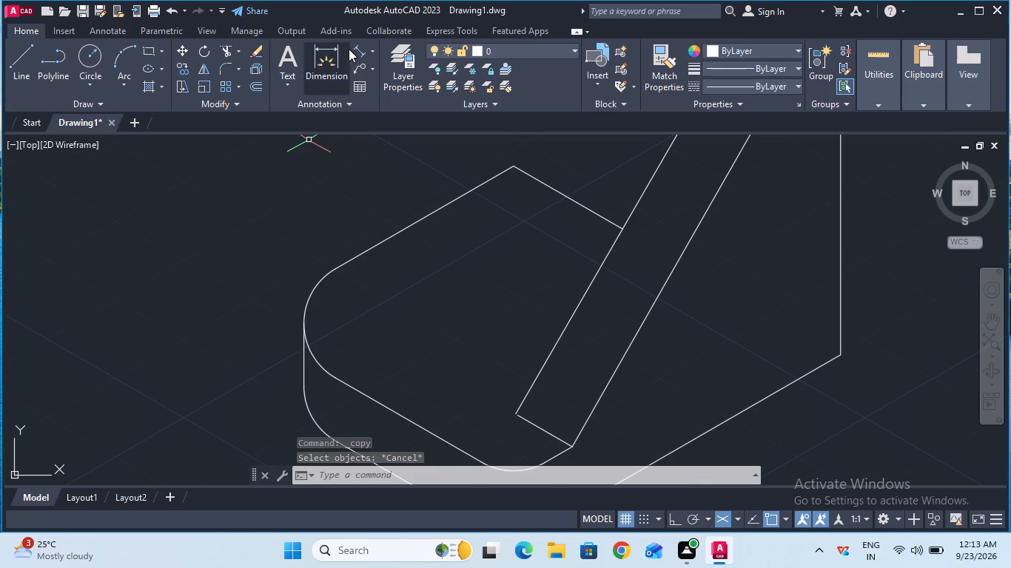
Extend the short line at the rib's lower end to meet the rib's inner sloping edge.
{"action": "left_click", "coordinate": [238, 52]}
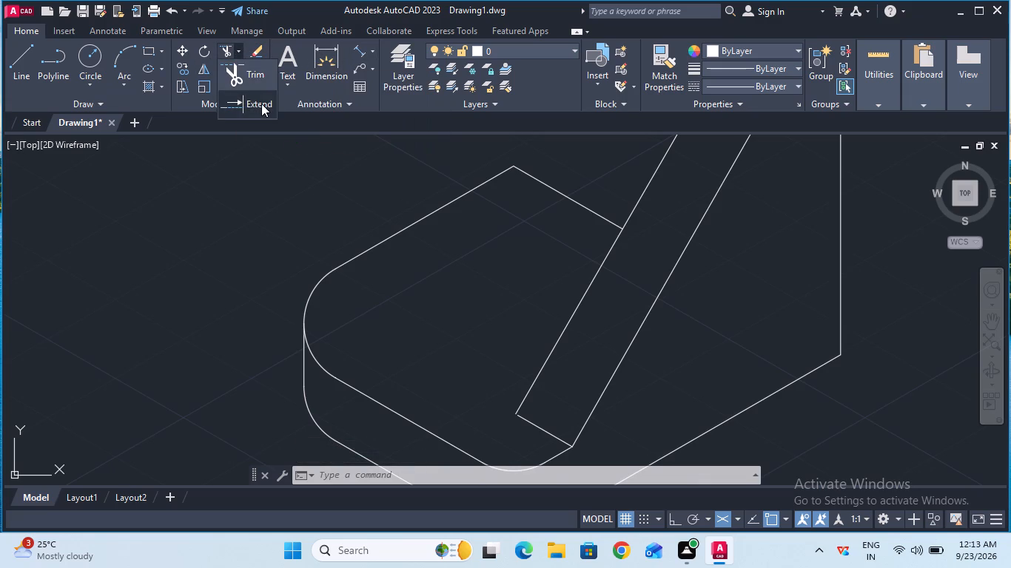
{"action": "left_click", "coordinate": [261, 104]}
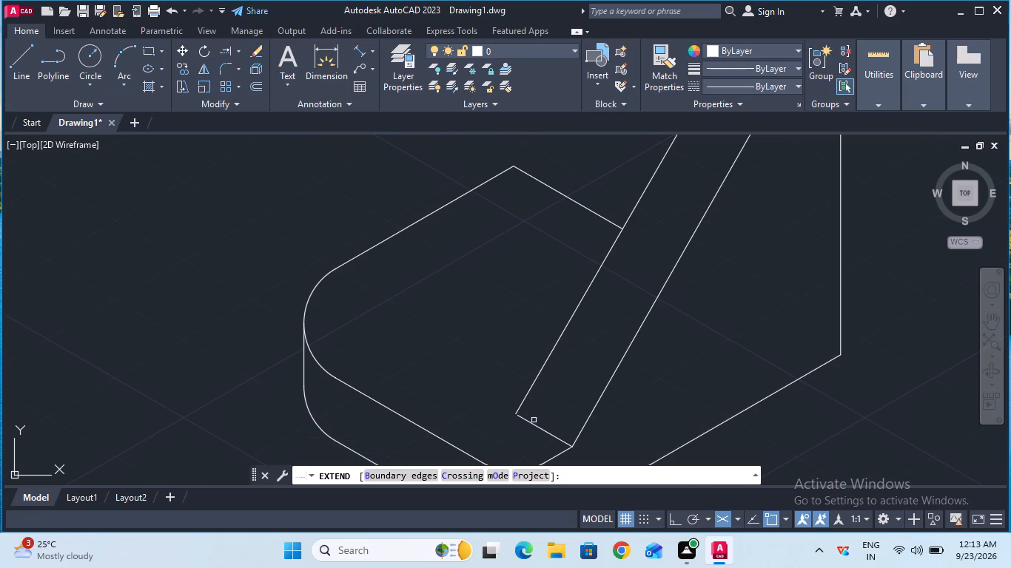
{"action": "left_click", "coordinate": [531, 421]}
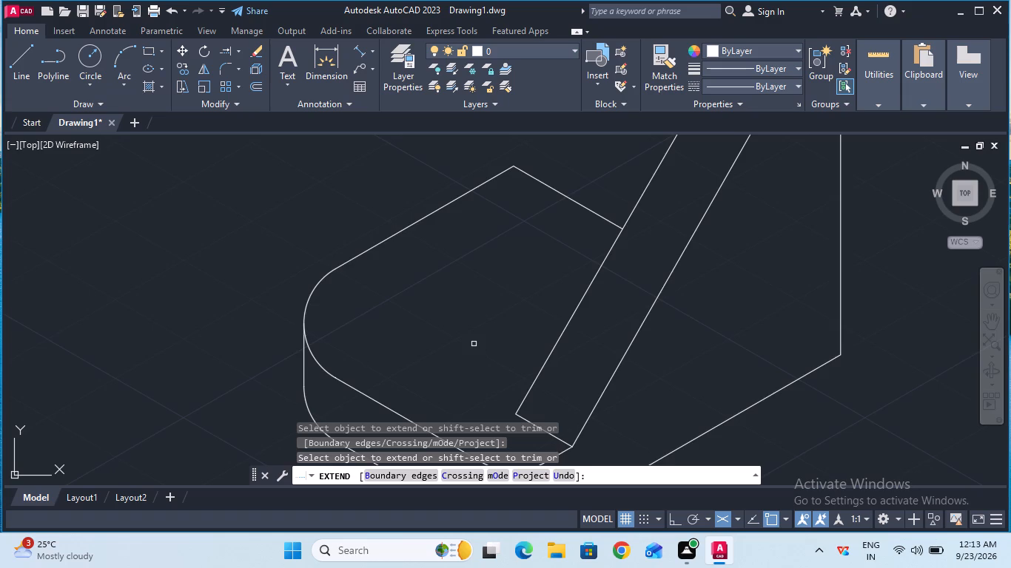
{"action": "scroll", "coordinate": [474, 344], "scroll_direction": "down", "scroll_amount": 2, "text": "ctrl"}
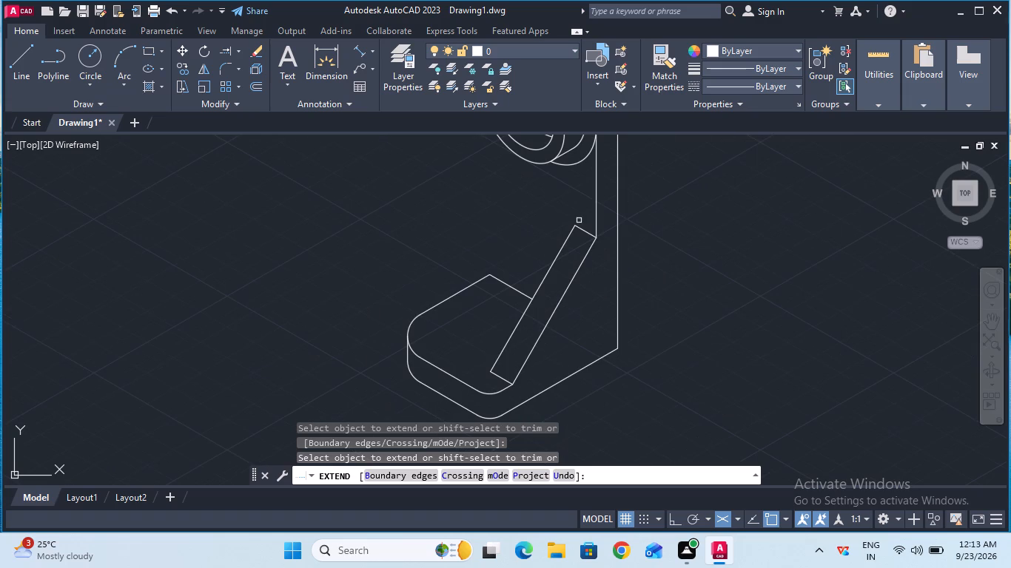
{"action": "scroll", "coordinate": [579, 220], "scroll_direction": "up", "scroll_amount": 3, "text": "ctrl"}
{"action": "scroll", "coordinate": [579, 220], "scroll_direction": "down", "scroll_amount": 2, "text": "ctrl"}
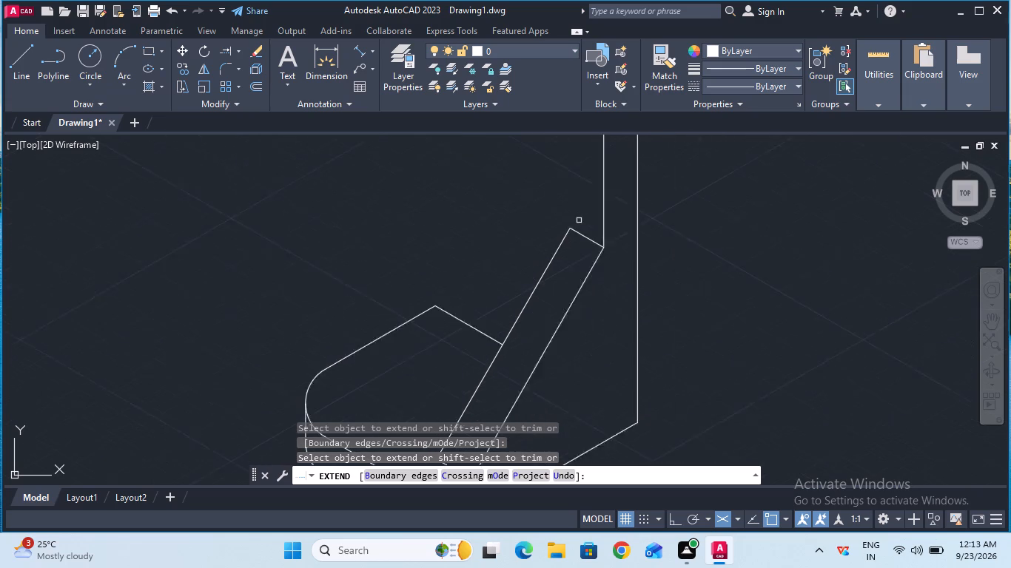
{"action": "scroll", "coordinate": [579, 220], "scroll_direction": "down", "scroll_amount": 1, "text": "ctrl"}
{"action": "key", "text": "Escape"}
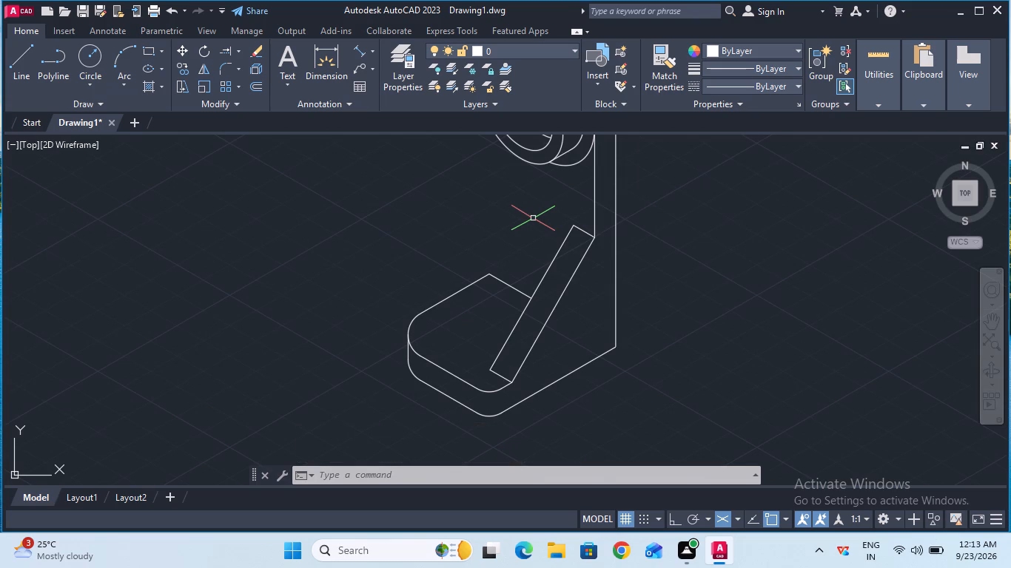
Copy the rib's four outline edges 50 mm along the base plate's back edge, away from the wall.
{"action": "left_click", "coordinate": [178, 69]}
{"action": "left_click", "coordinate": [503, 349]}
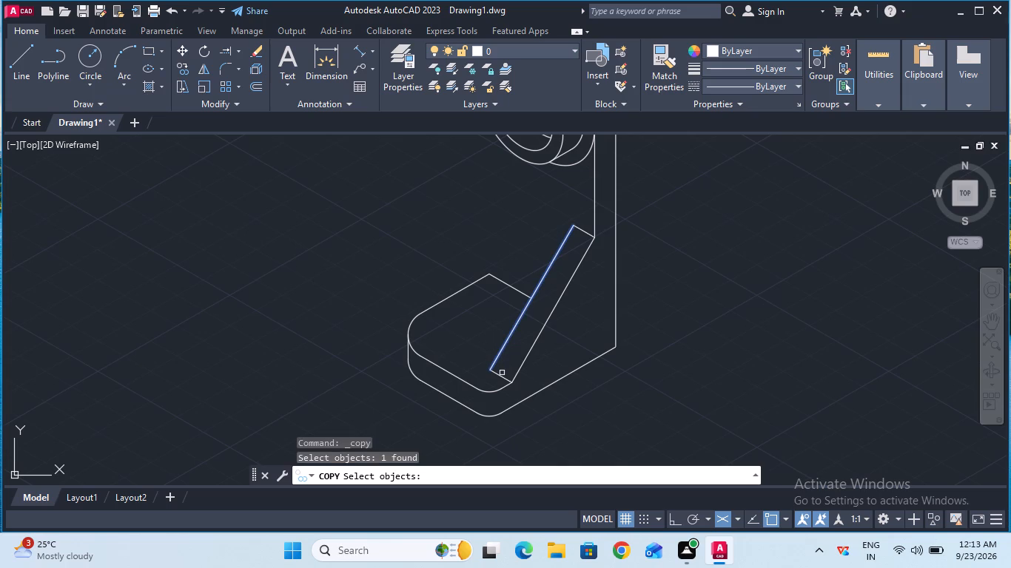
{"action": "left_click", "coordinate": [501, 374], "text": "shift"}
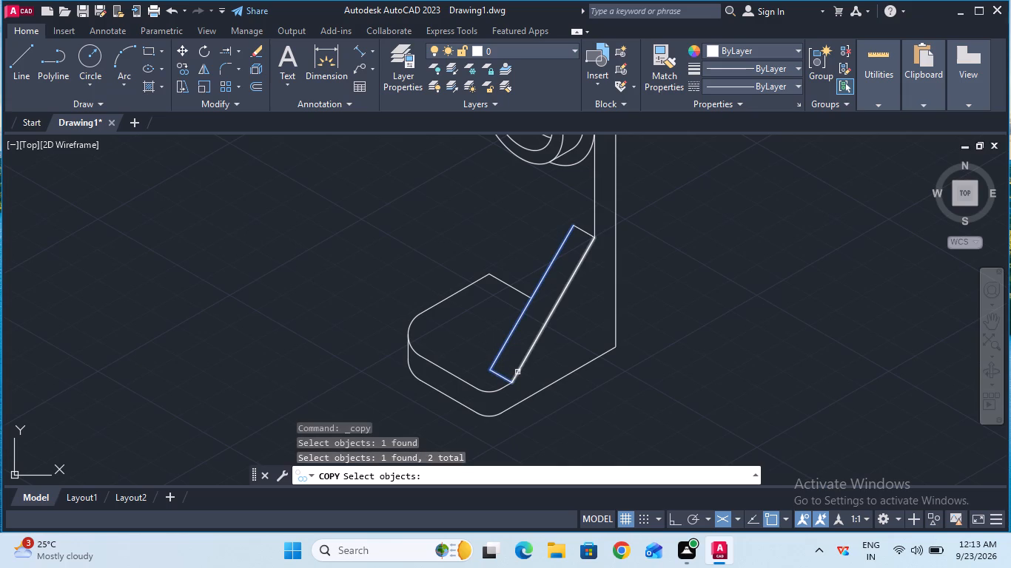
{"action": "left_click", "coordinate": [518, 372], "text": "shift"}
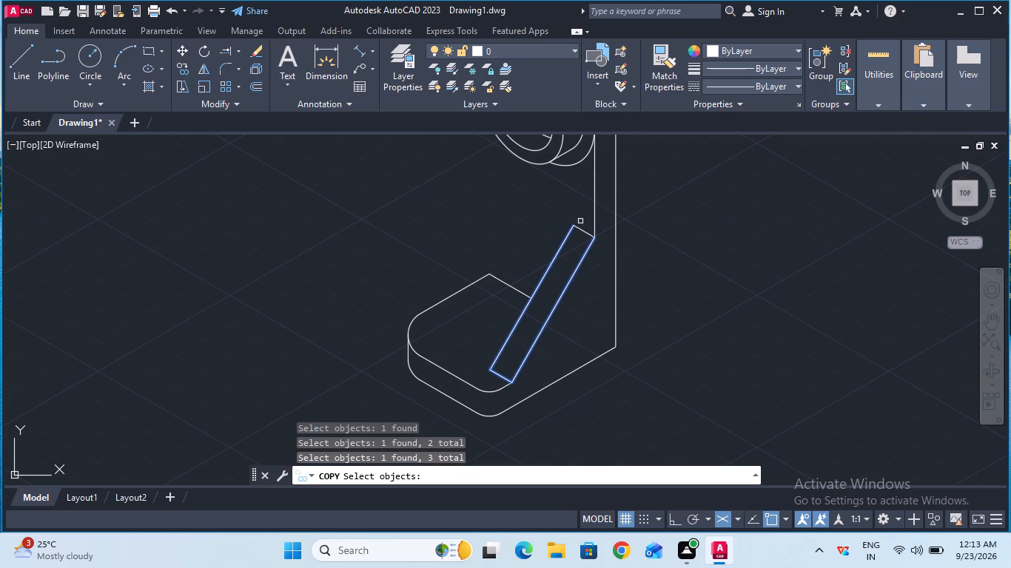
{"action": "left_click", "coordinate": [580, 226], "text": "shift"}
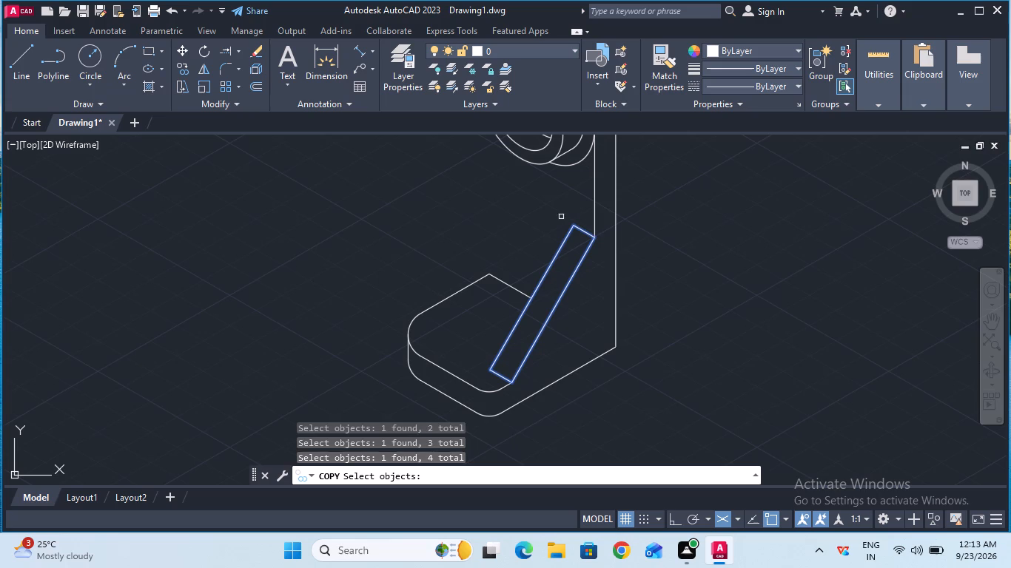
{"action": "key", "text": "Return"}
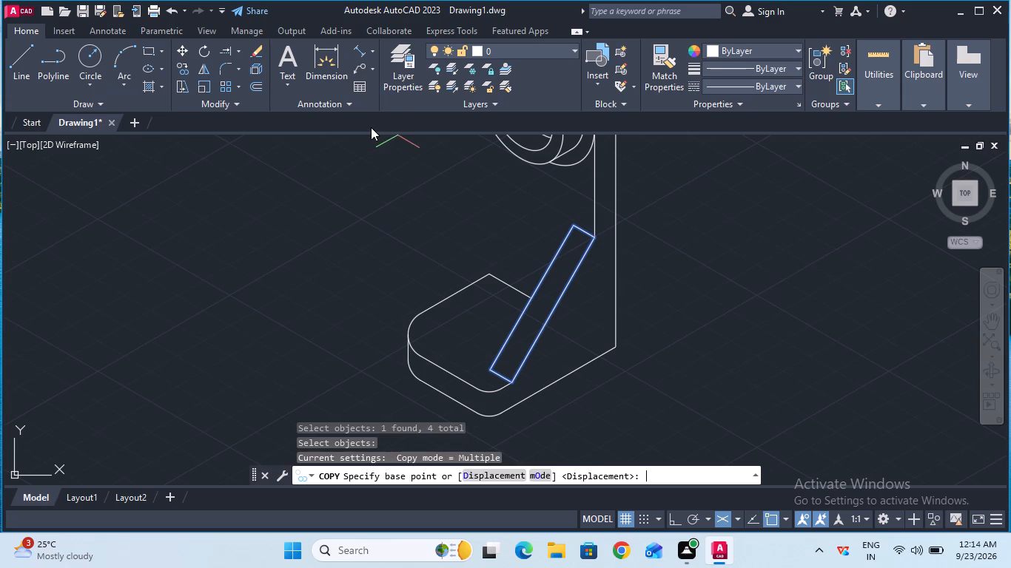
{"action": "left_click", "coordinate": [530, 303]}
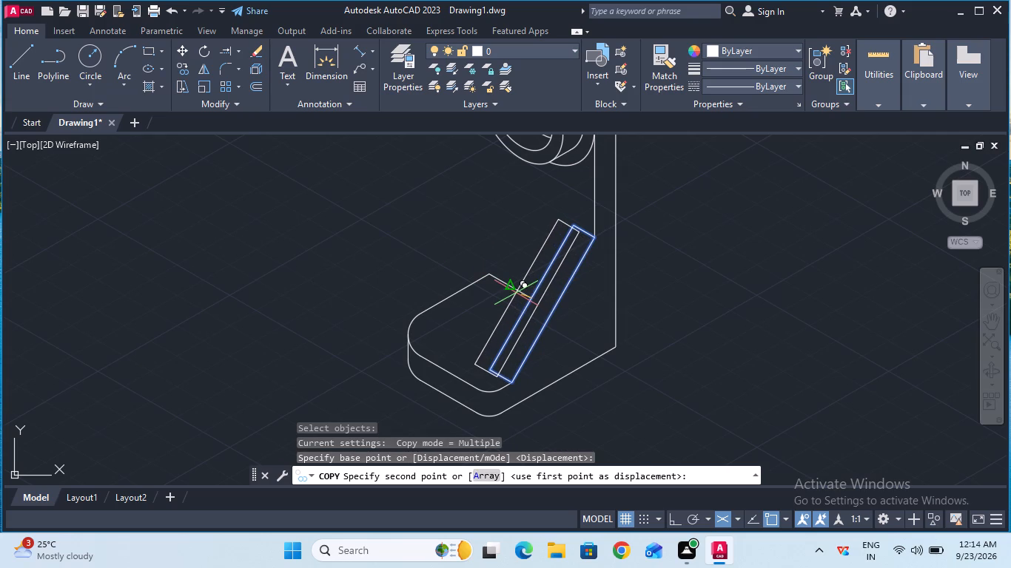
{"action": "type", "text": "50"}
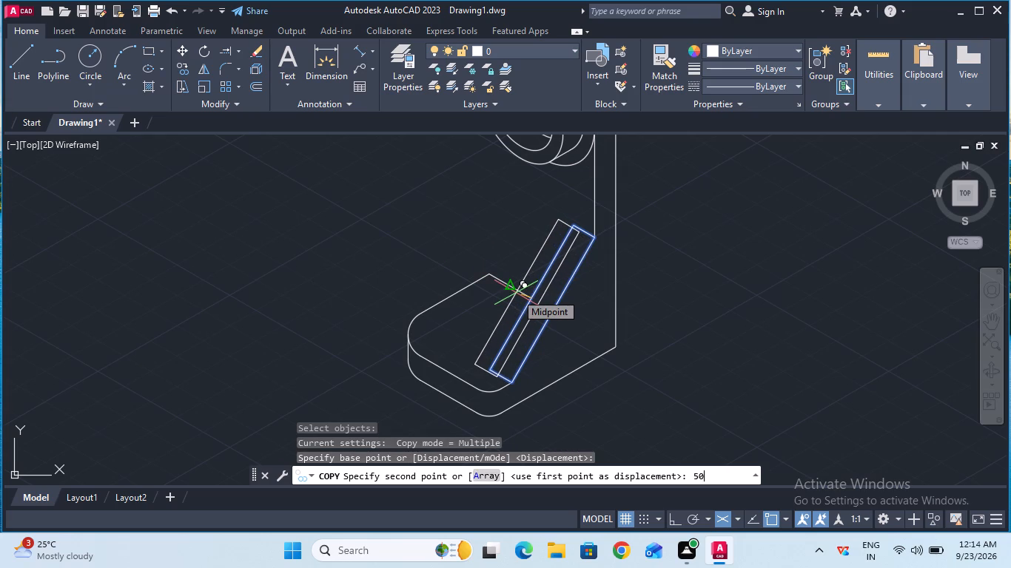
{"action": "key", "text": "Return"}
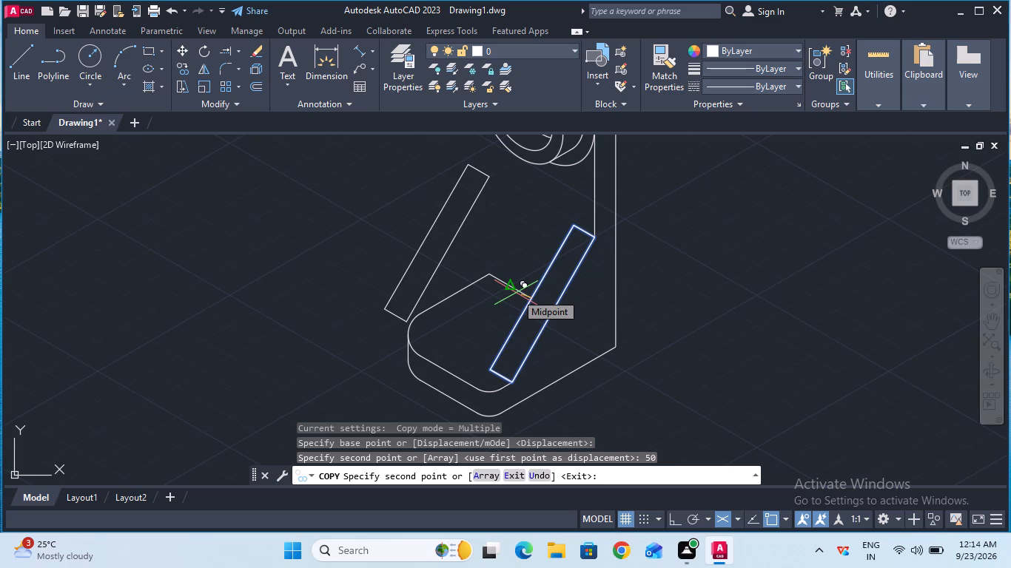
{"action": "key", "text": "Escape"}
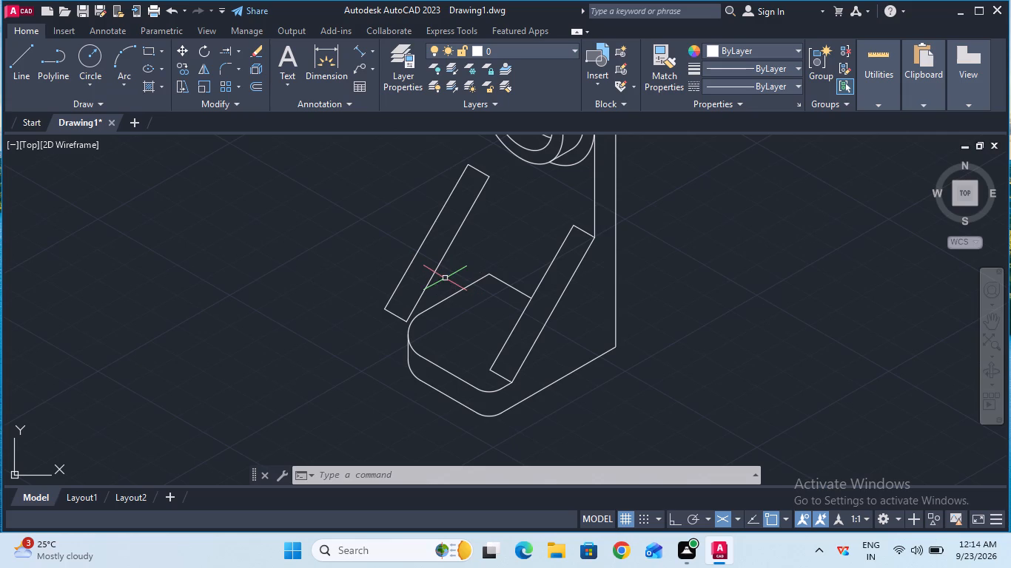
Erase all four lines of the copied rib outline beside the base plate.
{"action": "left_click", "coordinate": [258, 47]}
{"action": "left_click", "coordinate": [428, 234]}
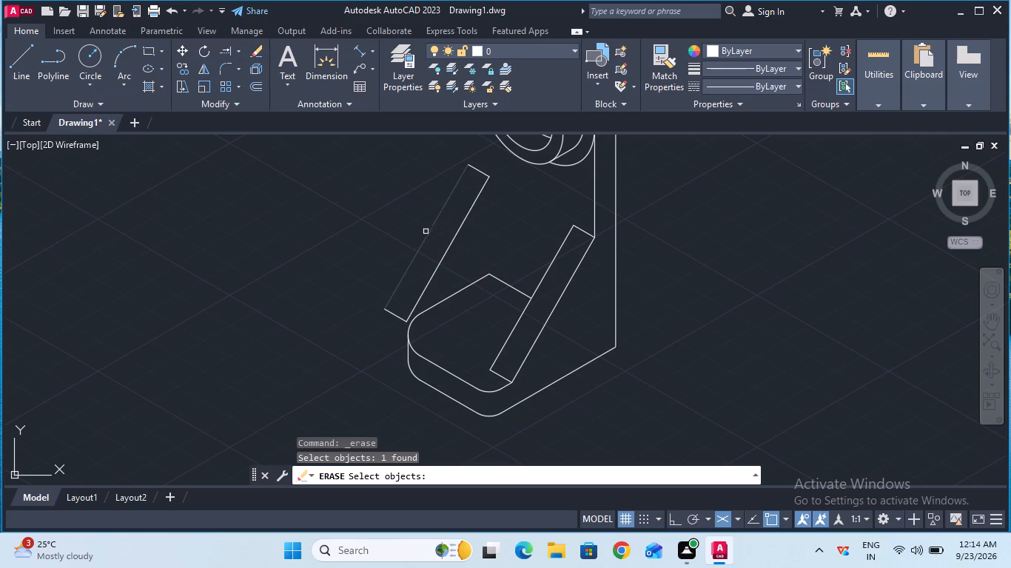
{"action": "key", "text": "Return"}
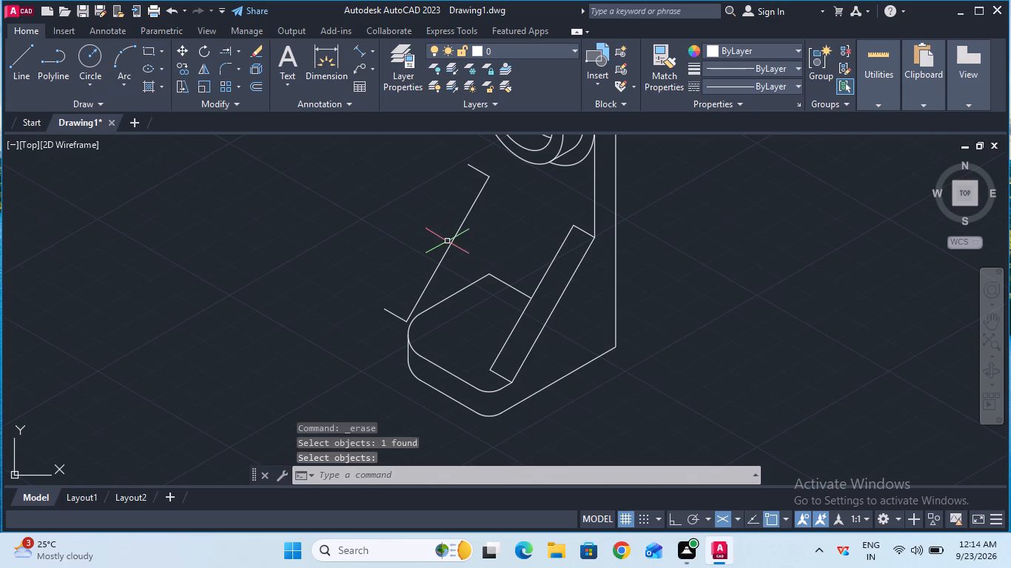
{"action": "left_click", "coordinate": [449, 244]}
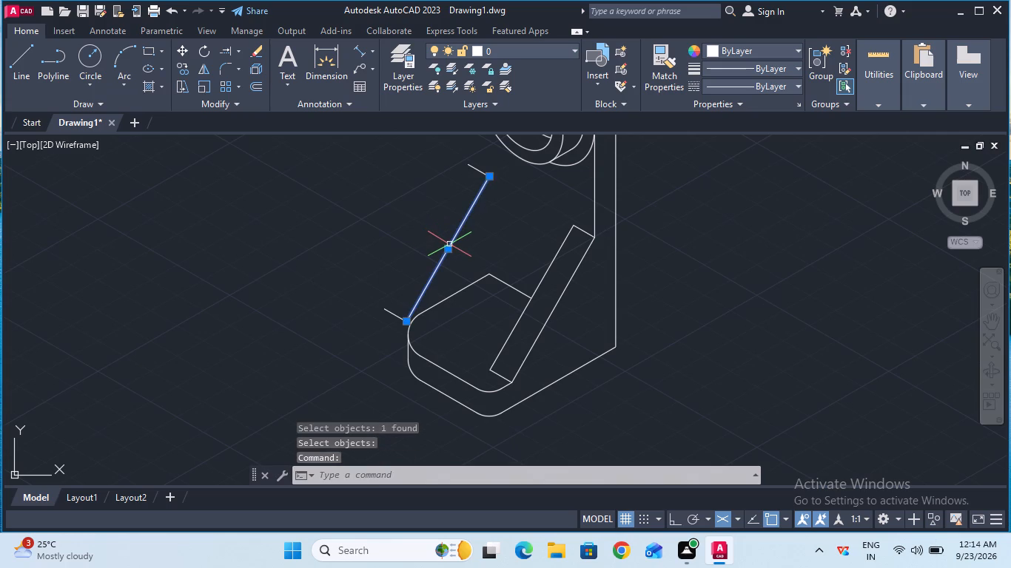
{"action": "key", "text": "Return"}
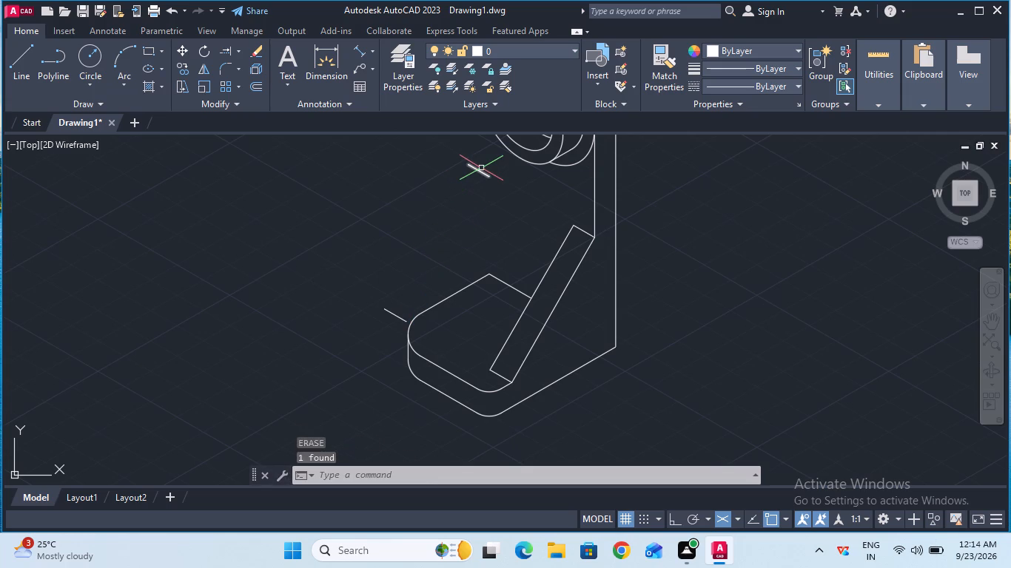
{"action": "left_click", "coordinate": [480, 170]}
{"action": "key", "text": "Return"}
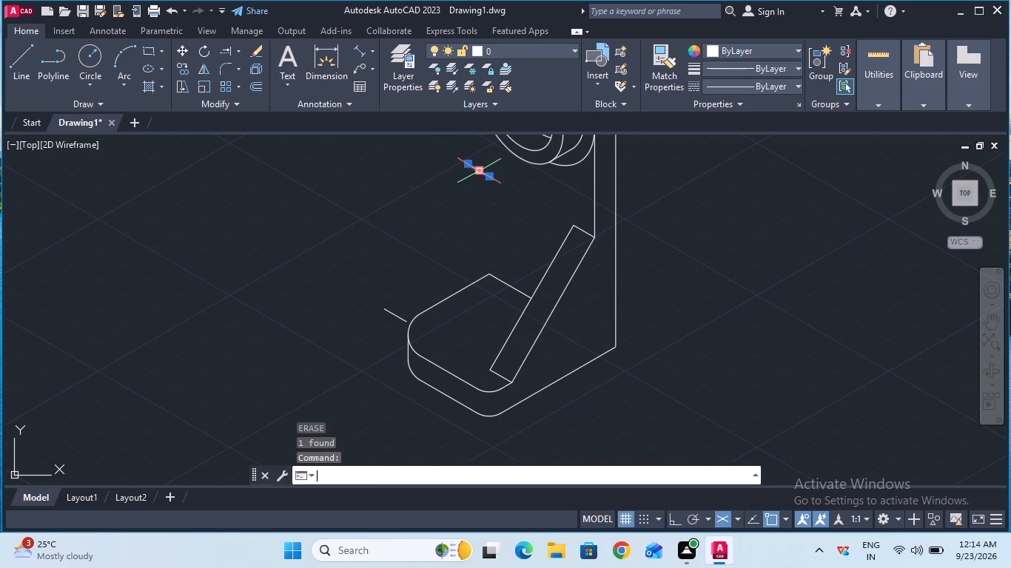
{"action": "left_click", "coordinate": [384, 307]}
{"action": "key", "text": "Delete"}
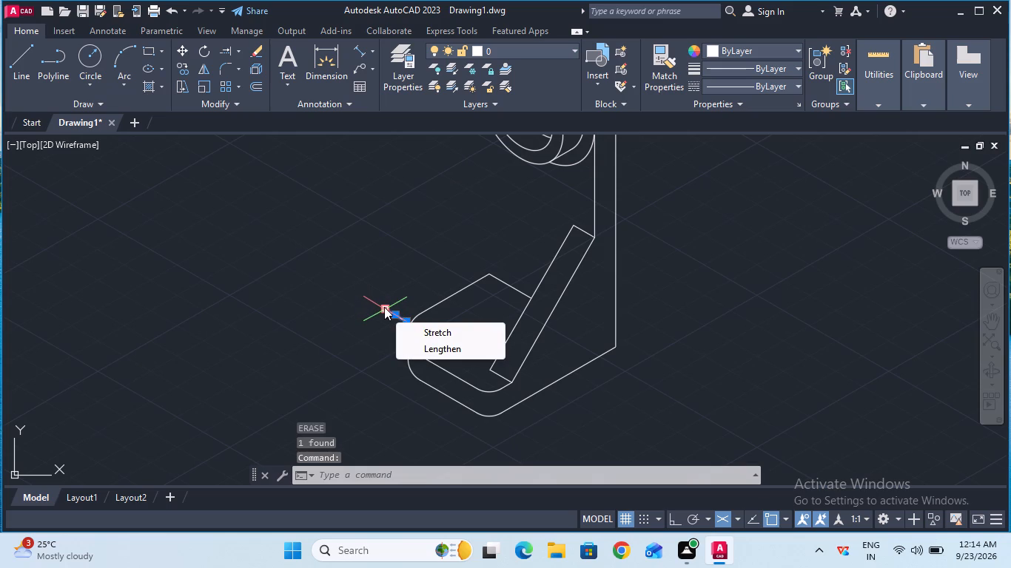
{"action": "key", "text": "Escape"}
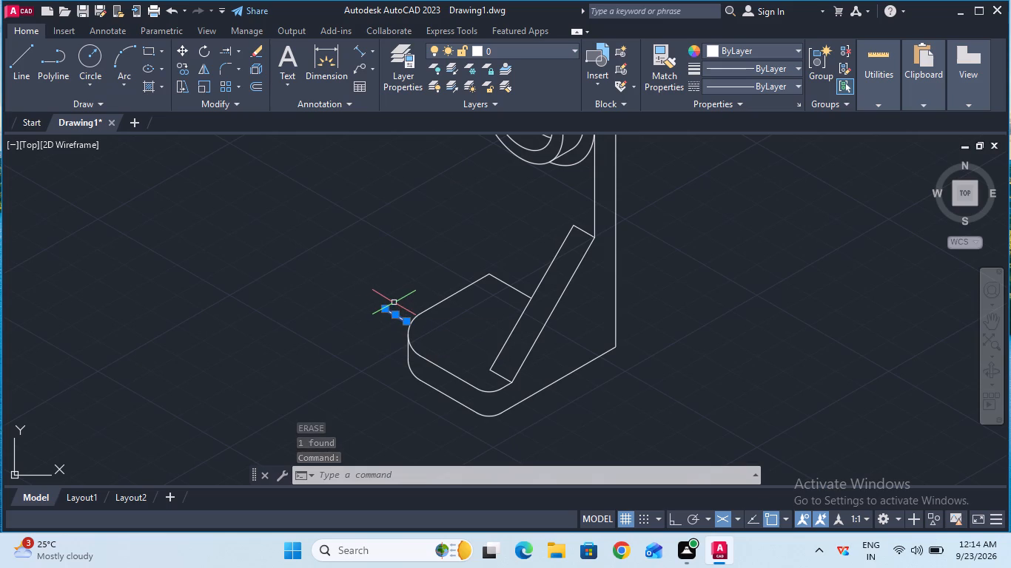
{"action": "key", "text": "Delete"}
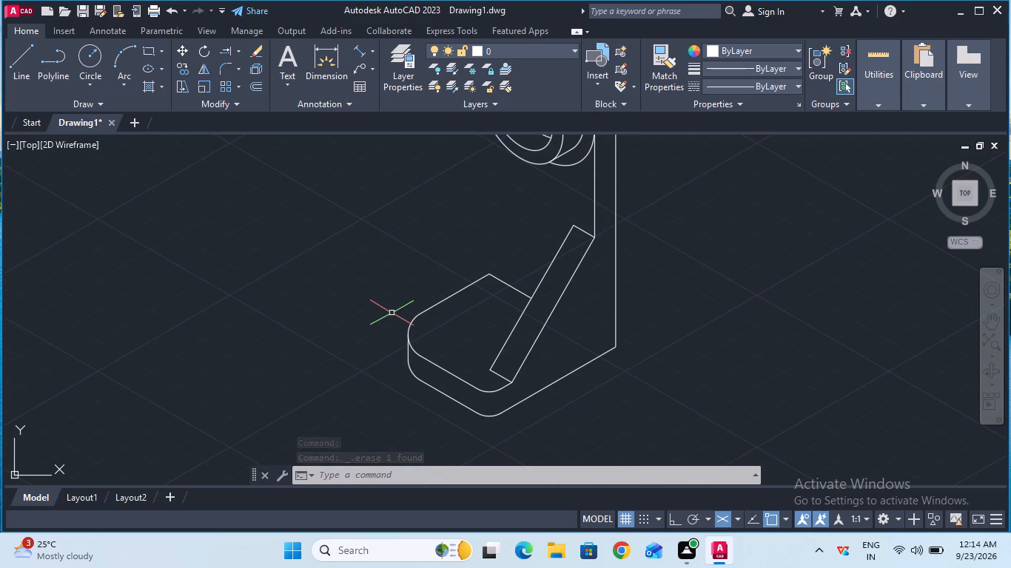
Draw a CENTER linetype line with ortho on, from the rib's lower corner across the base plate's top to the opposite rounded corner.
{"action": "left_click", "coordinate": [751, 89]}
{"action": "double_click", "coordinate": [754, 132]}
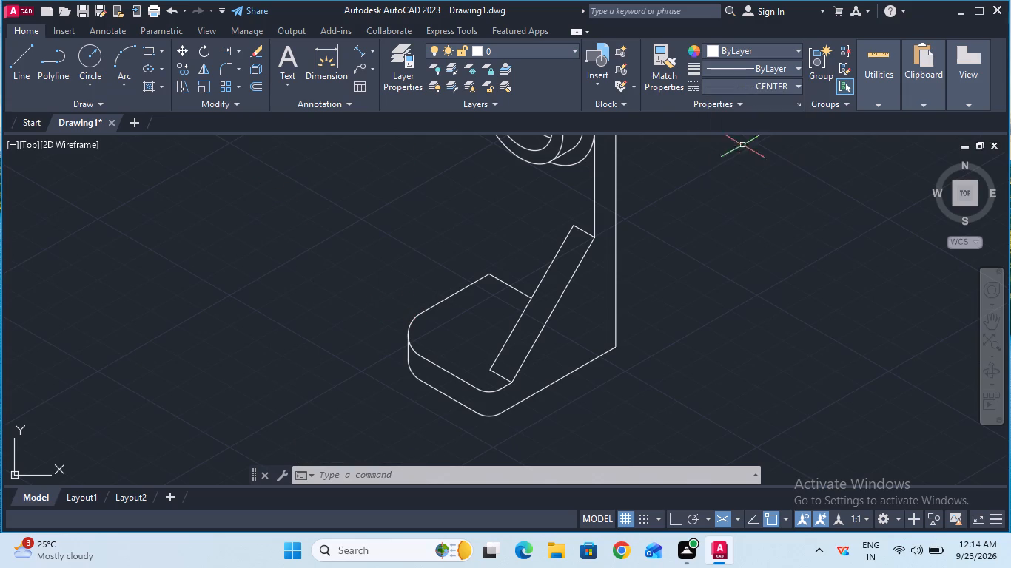
{"action": "double_click", "coordinate": [27, 59]}
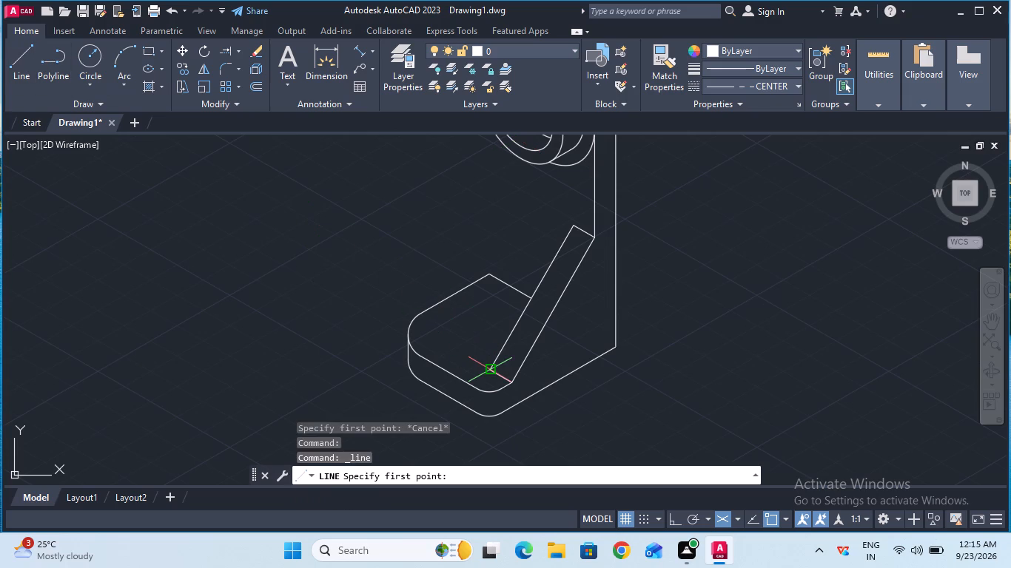
{"action": "left_click", "coordinate": [493, 369]}
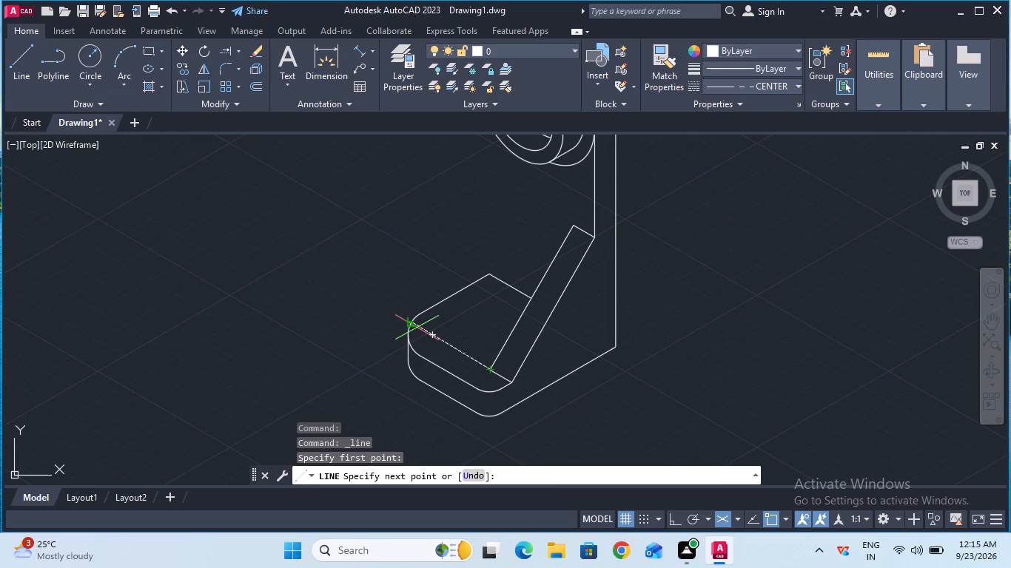
{"action": "key", "text": "F8"}
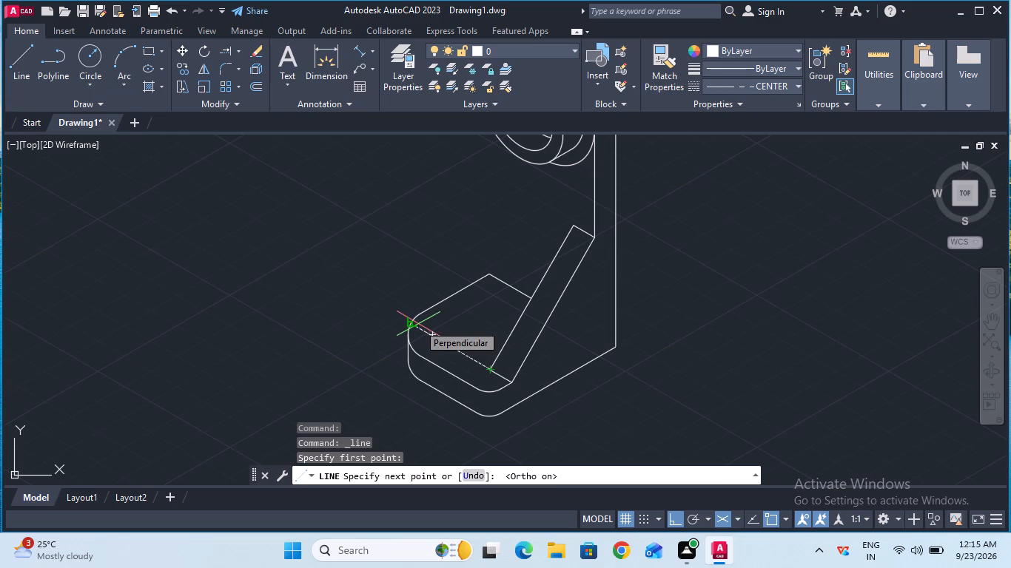
{"action": "left_click", "coordinate": [418, 324]}
{"action": "key", "text": "Escape"}
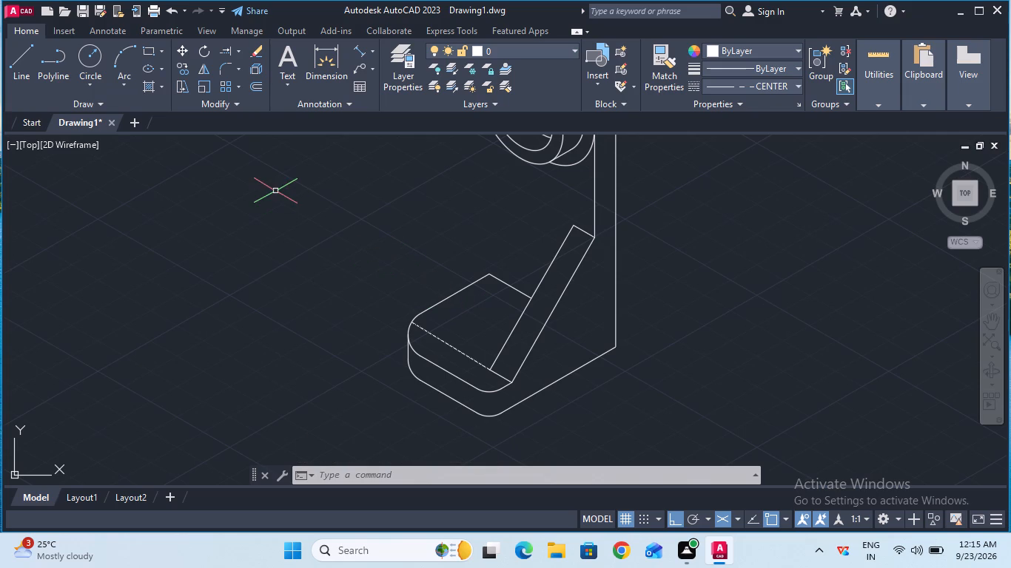
Set the current linetype for new objects to ByBlock.
{"action": "double_click", "coordinate": [788, 85]}
{"action": "left_click", "coordinate": [770, 124]}
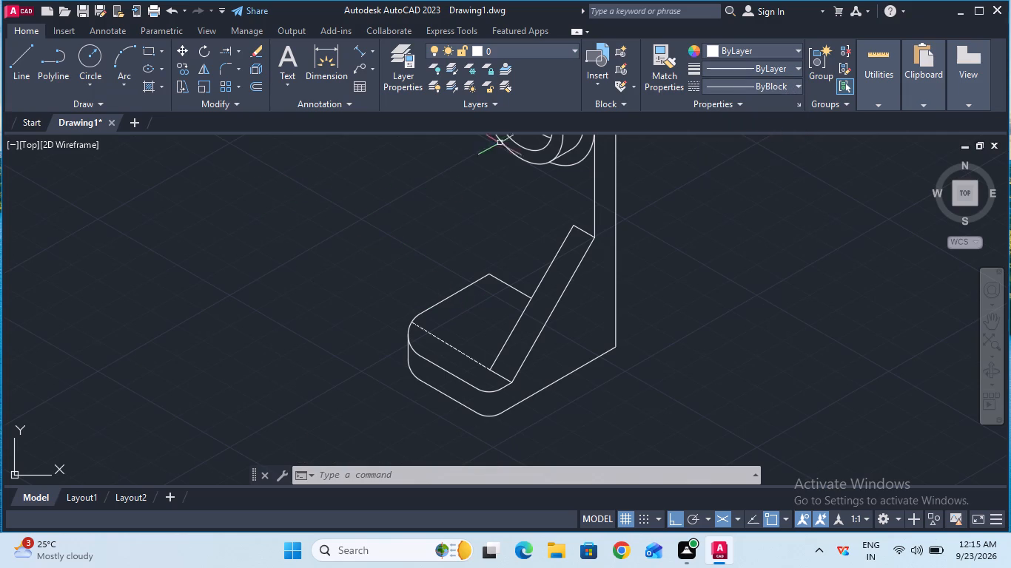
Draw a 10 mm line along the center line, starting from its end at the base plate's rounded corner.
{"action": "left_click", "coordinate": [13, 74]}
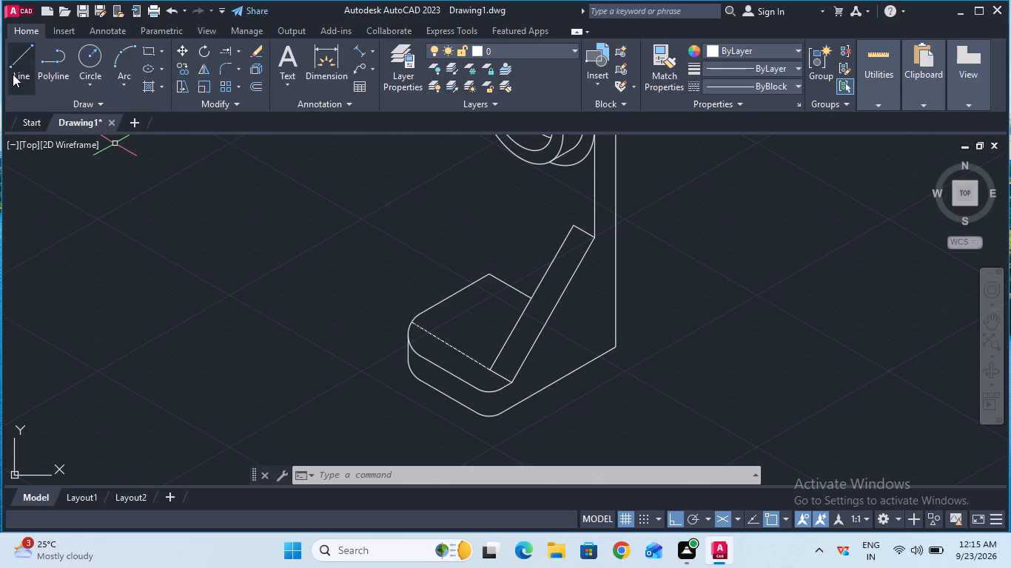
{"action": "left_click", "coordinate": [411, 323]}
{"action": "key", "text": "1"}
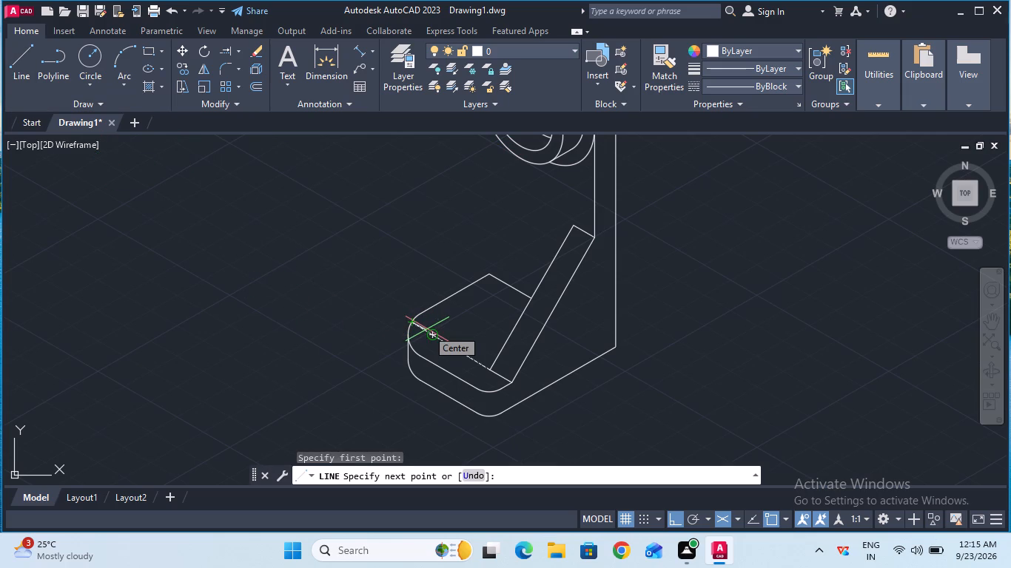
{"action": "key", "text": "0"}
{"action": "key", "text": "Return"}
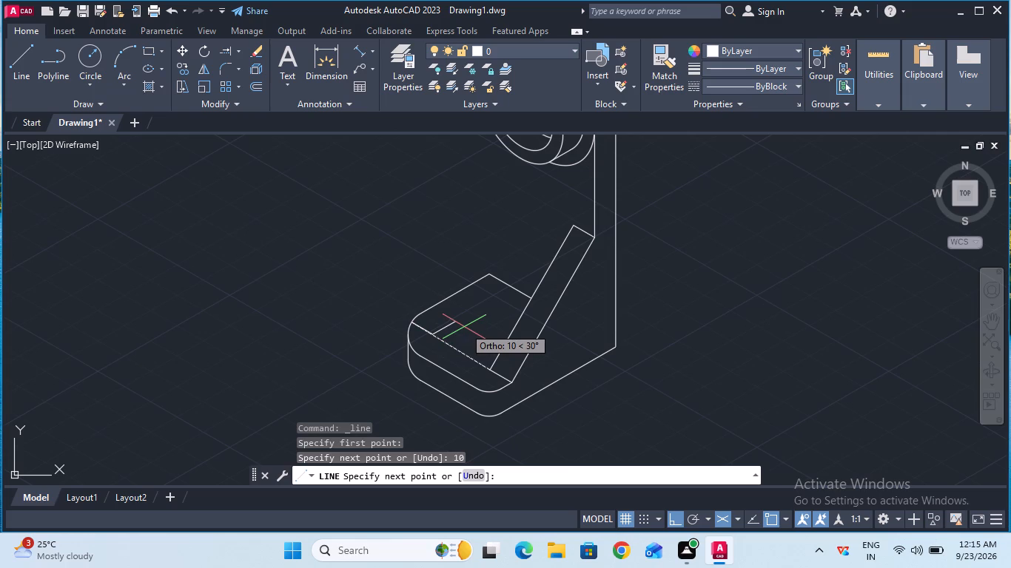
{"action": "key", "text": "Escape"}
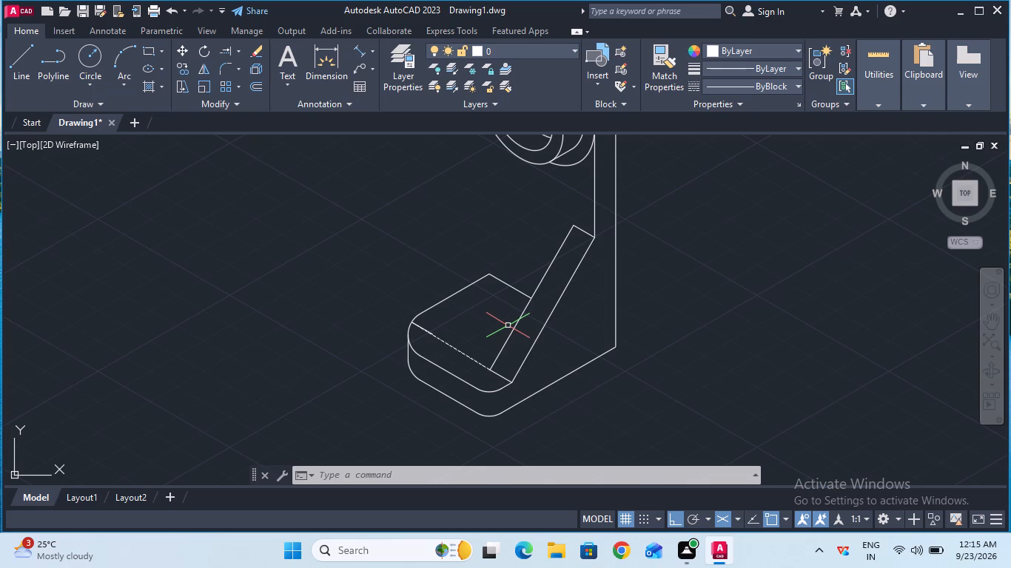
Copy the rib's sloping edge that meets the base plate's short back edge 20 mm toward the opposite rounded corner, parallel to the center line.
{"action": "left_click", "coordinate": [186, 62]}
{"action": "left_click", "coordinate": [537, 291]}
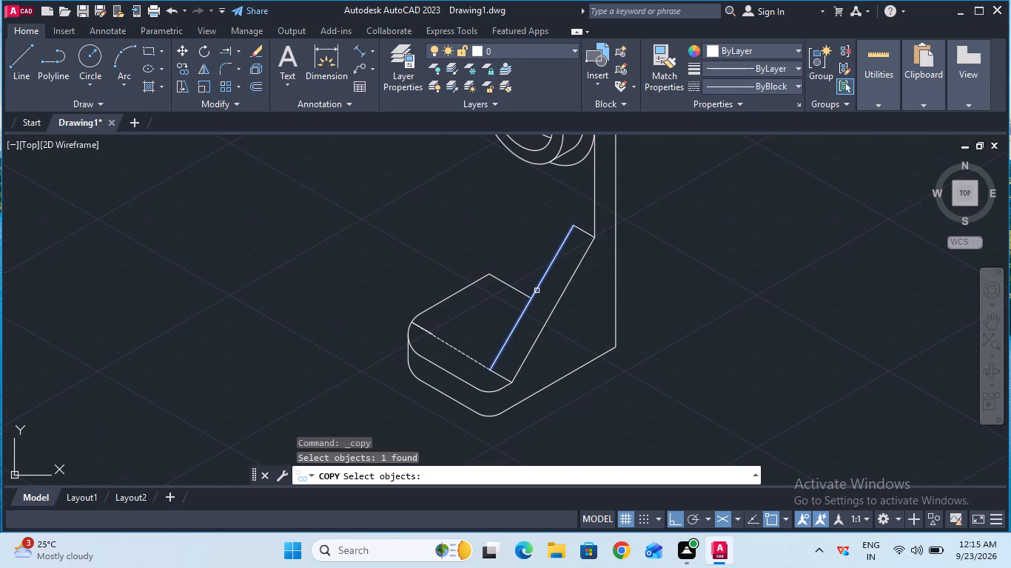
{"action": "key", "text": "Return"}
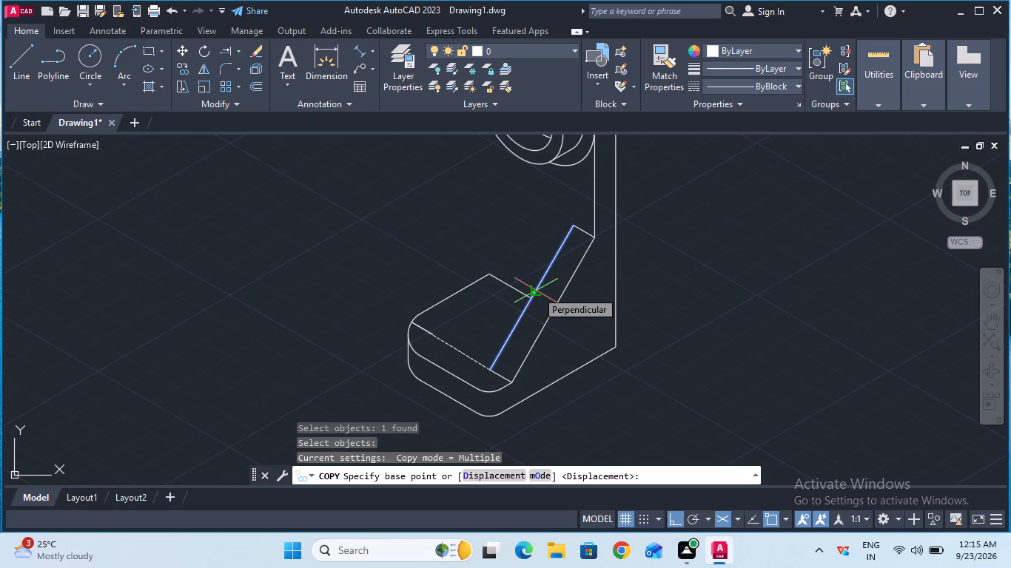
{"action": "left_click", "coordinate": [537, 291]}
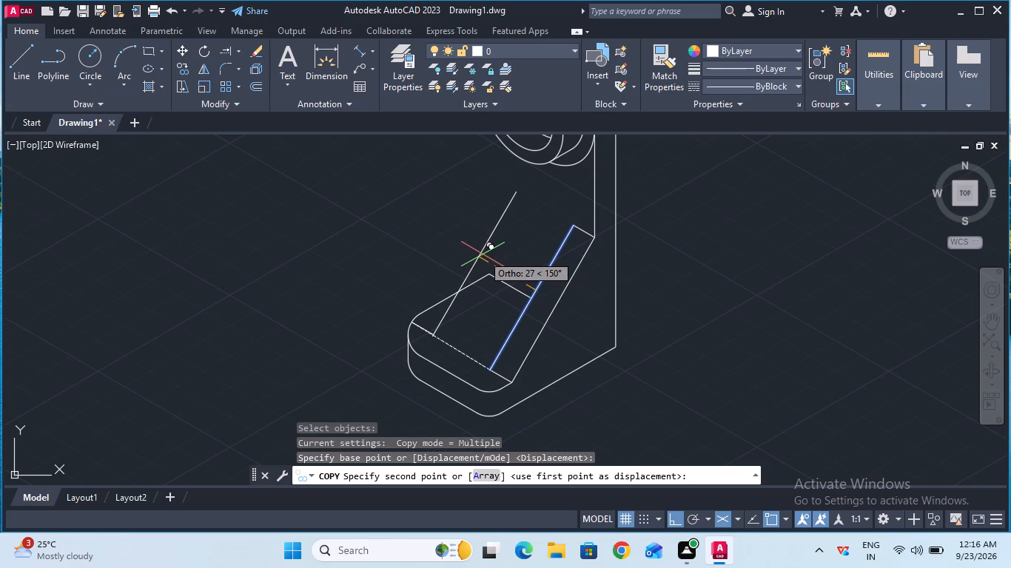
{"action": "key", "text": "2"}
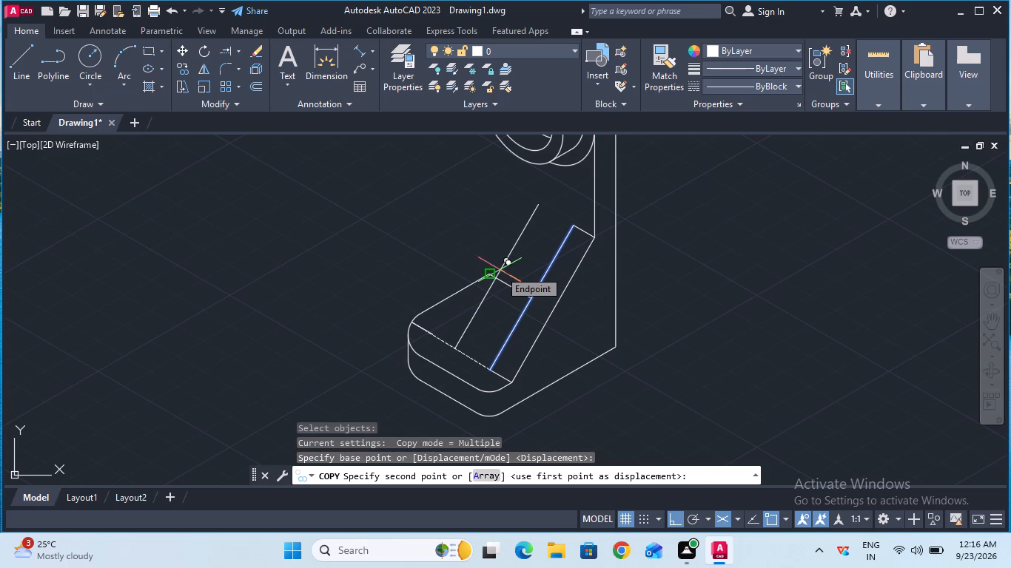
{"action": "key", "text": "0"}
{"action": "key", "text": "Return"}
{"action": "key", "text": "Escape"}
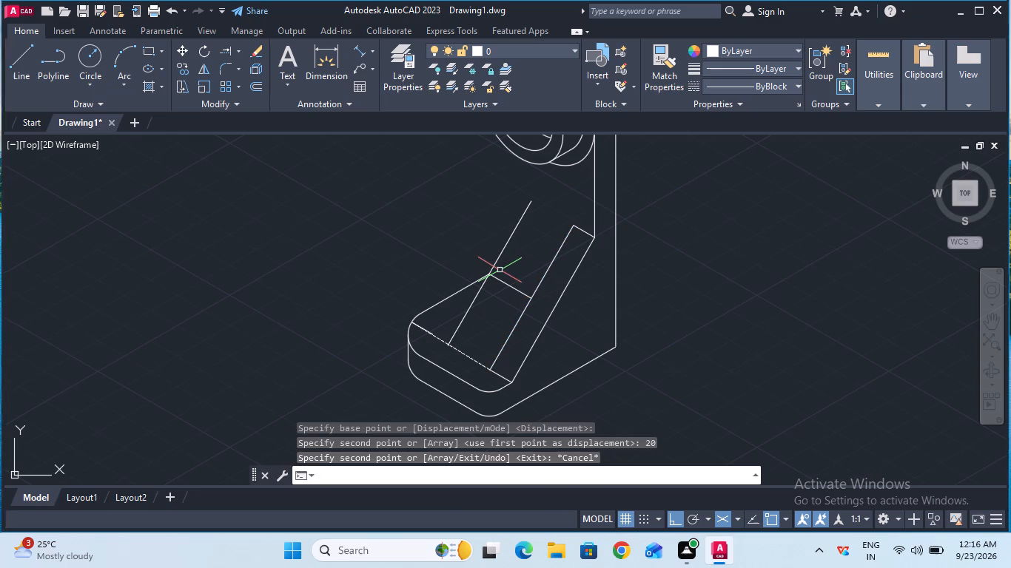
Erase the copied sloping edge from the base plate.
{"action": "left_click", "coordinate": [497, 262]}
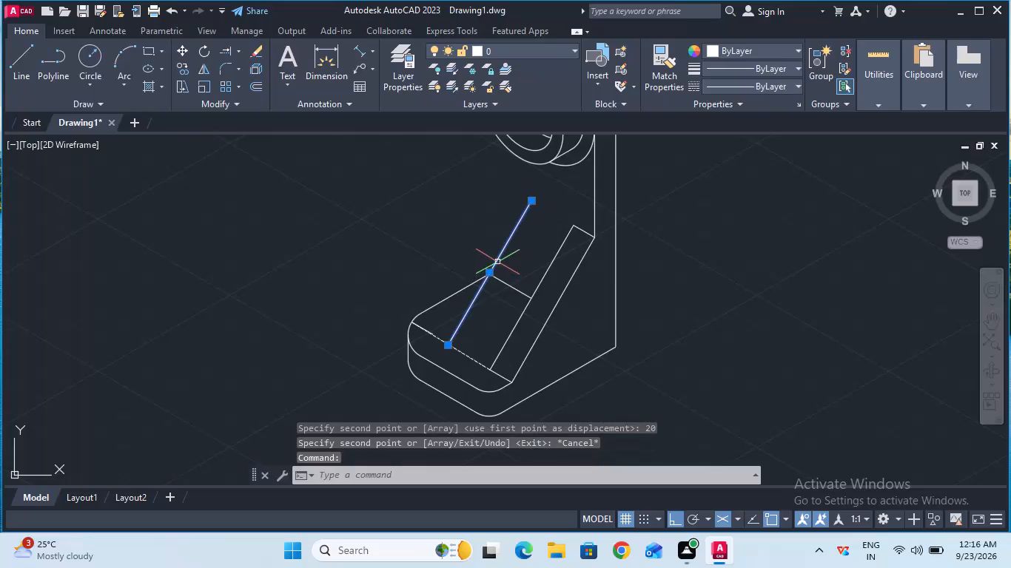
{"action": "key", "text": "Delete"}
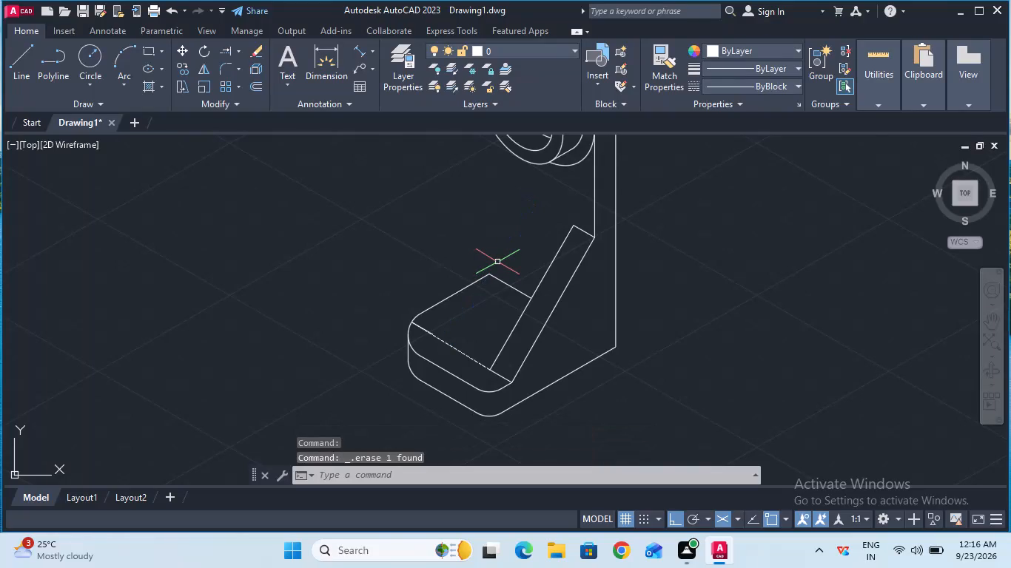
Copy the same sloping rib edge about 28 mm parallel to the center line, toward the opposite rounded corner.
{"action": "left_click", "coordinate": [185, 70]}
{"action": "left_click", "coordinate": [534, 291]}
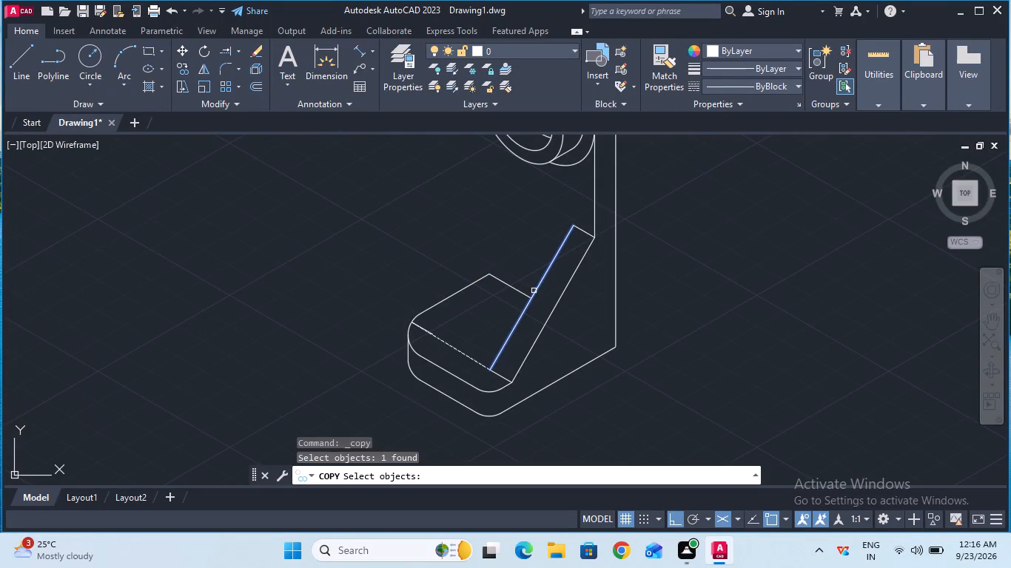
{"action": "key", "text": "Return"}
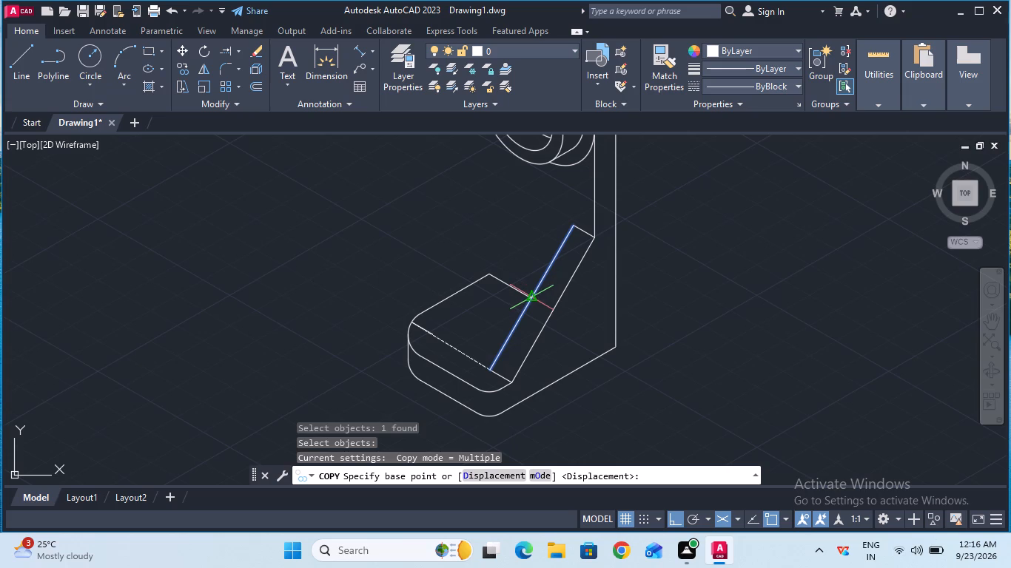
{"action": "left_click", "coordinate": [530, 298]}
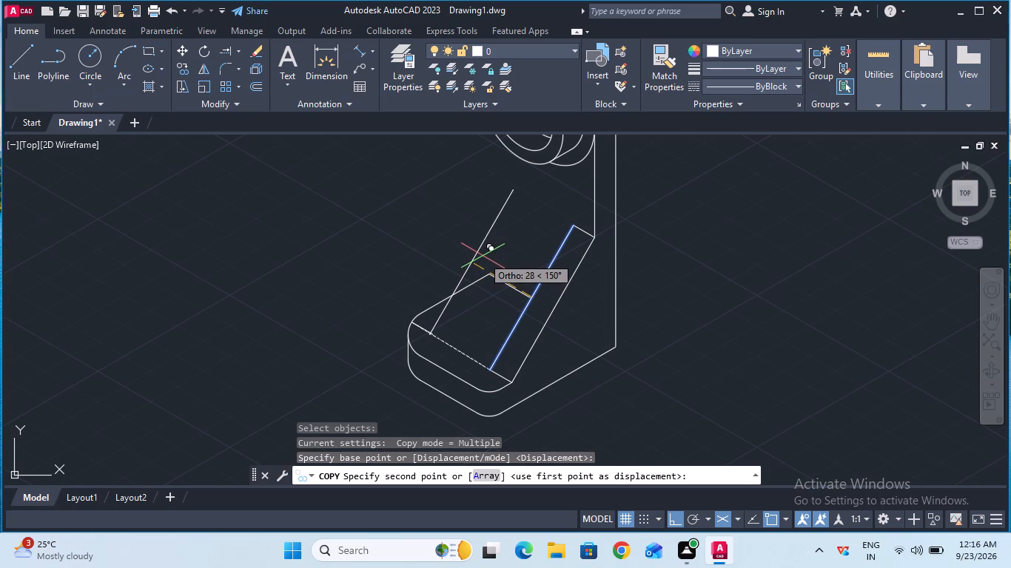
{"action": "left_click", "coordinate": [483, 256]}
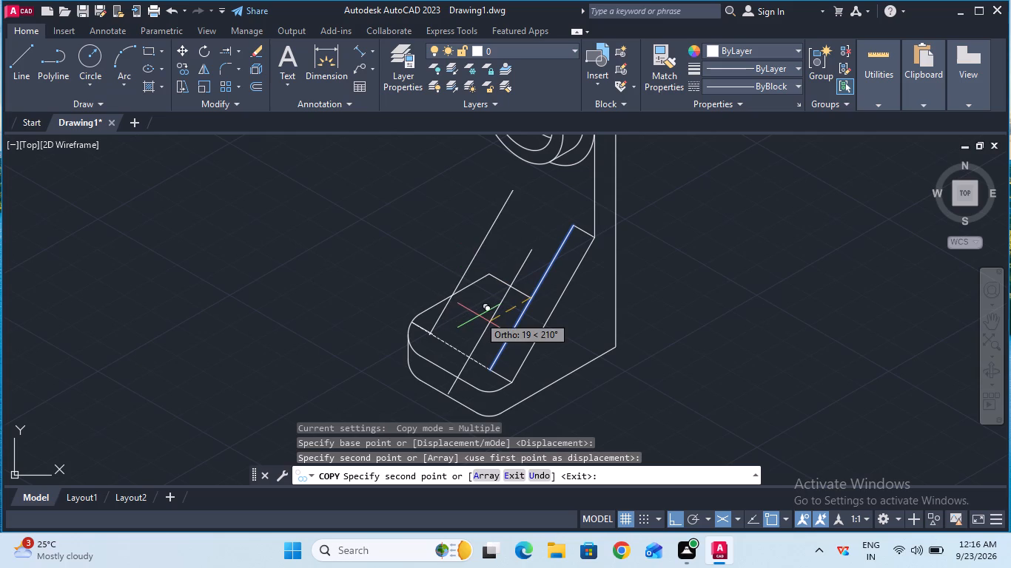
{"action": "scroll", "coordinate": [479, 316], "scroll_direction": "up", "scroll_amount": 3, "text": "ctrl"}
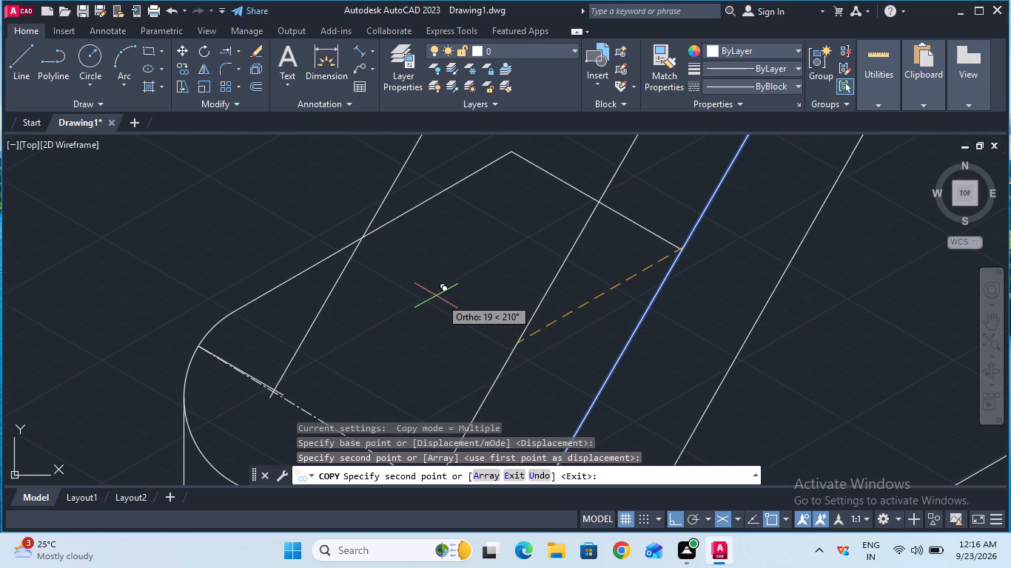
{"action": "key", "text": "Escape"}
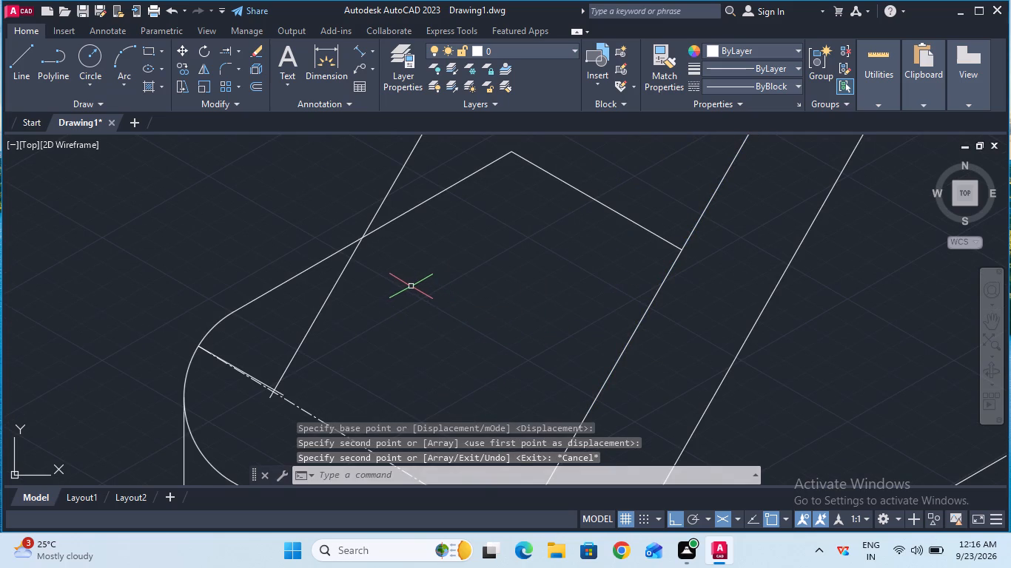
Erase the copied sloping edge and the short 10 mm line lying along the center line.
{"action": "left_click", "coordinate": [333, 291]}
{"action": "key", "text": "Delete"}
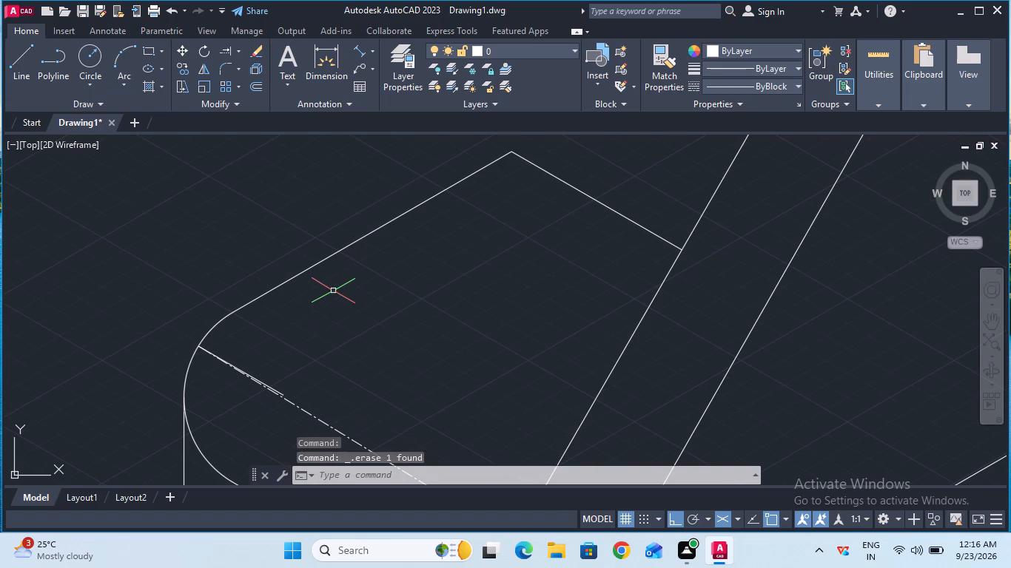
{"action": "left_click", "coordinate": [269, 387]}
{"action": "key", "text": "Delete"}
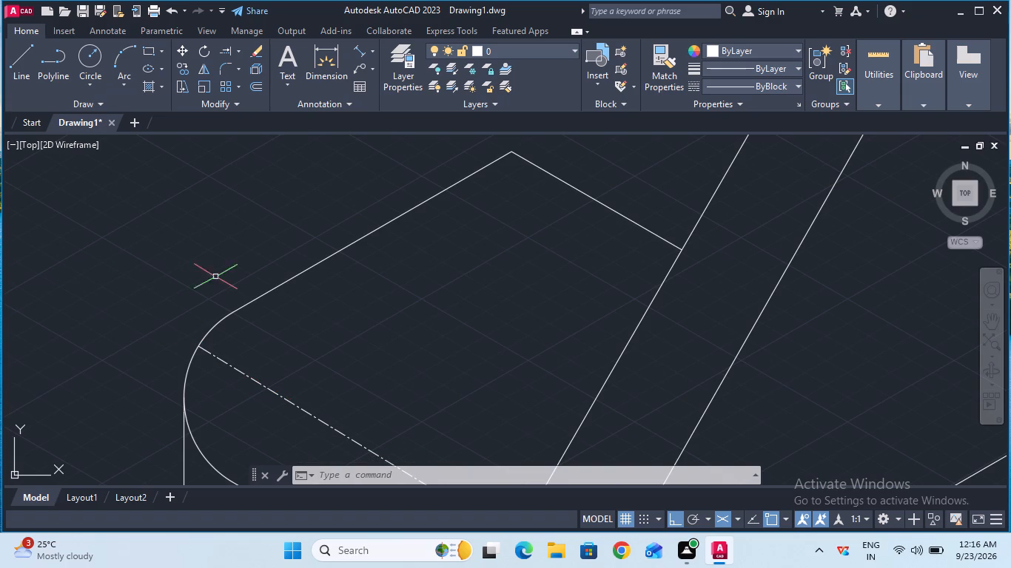
Draw a 10 mm line with ortho on, from the center line's end at the rounded corner, along the center line toward the rib.
{"action": "key", "text": "F8"}
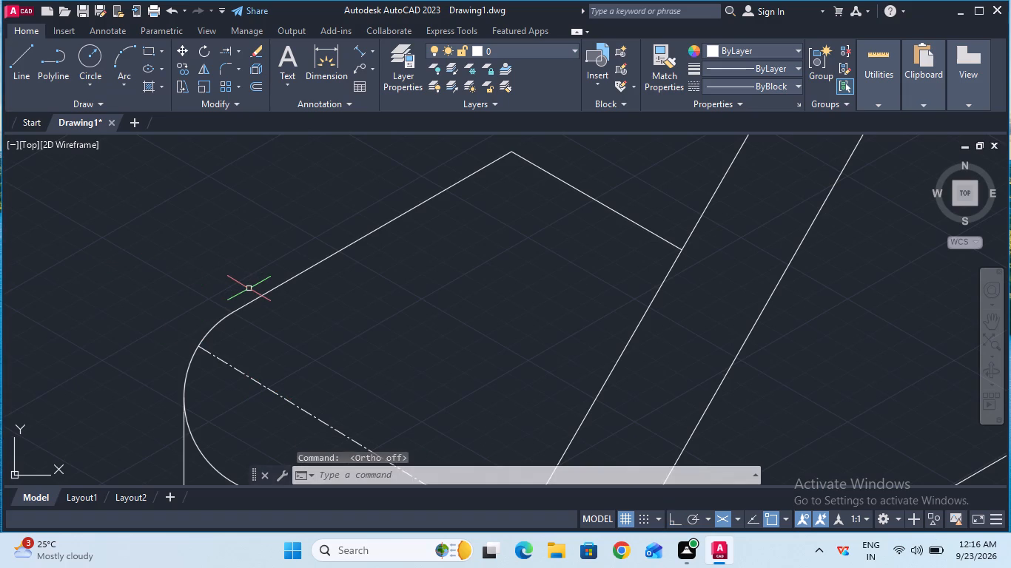
{"action": "key", "text": "F8"}
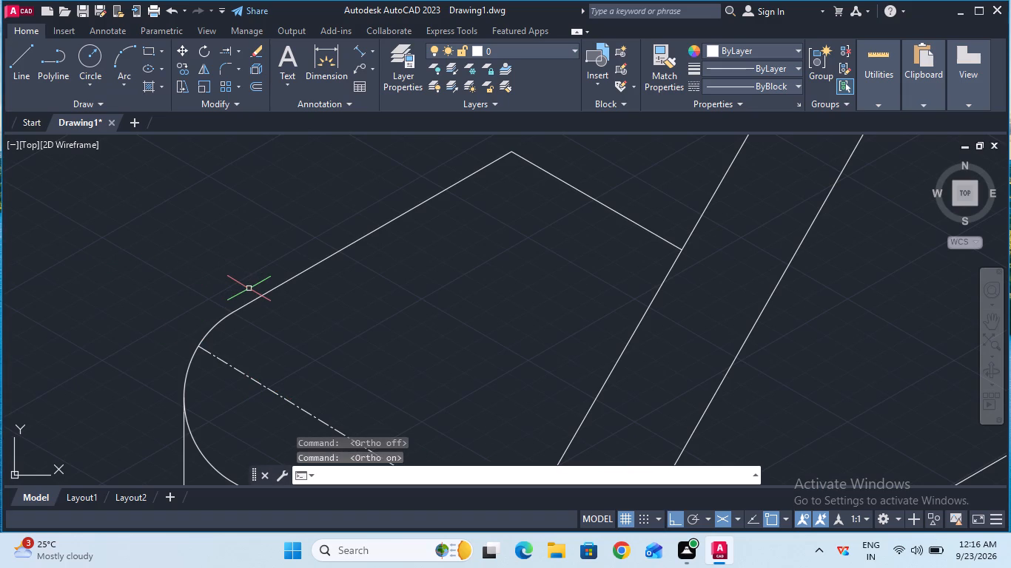
{"action": "left_click", "coordinate": [22, 72]}
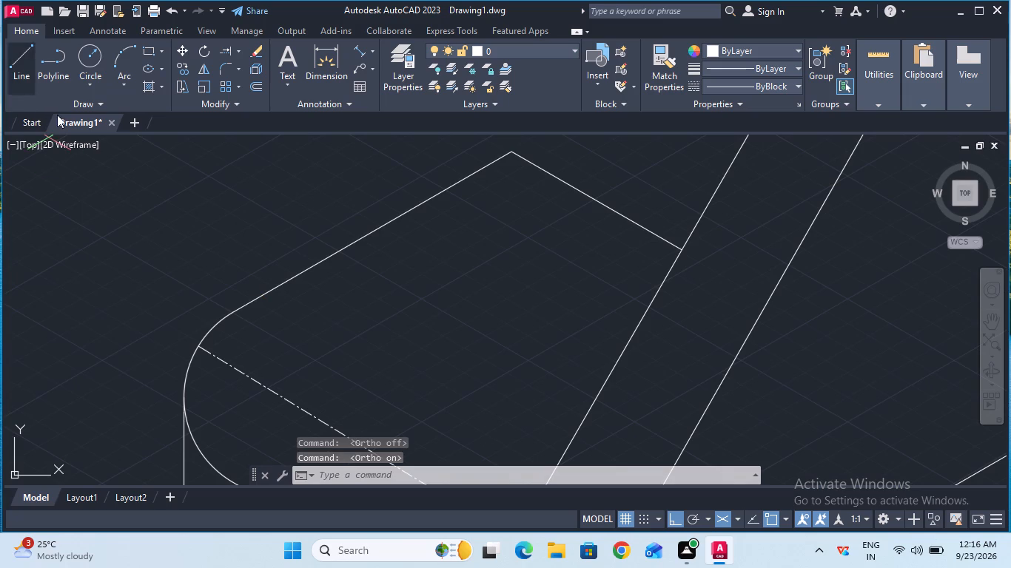
{"action": "left_click", "coordinate": [202, 348]}
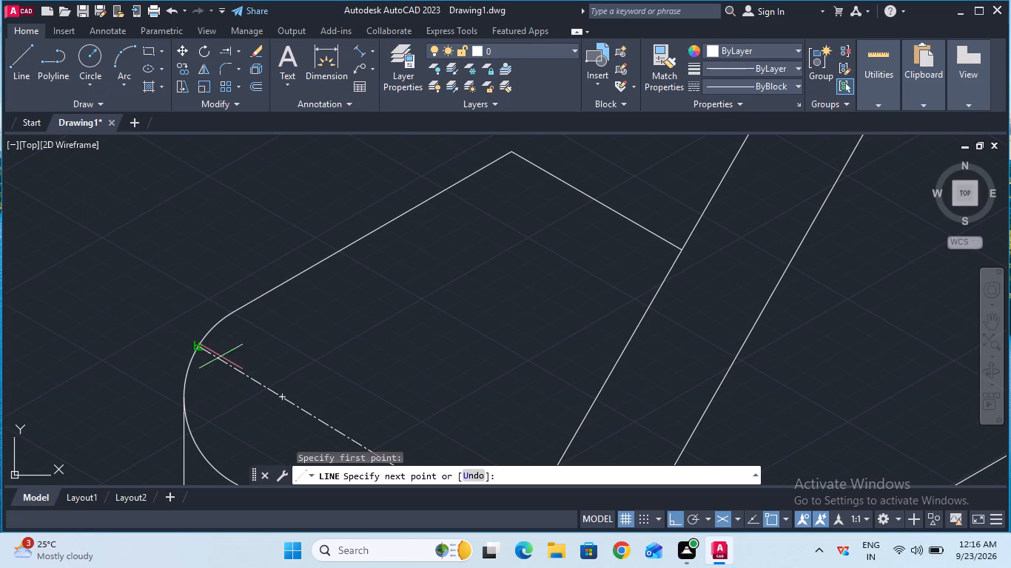
{"action": "type", "text": "10"}
{"action": "key", "text": "Return"}
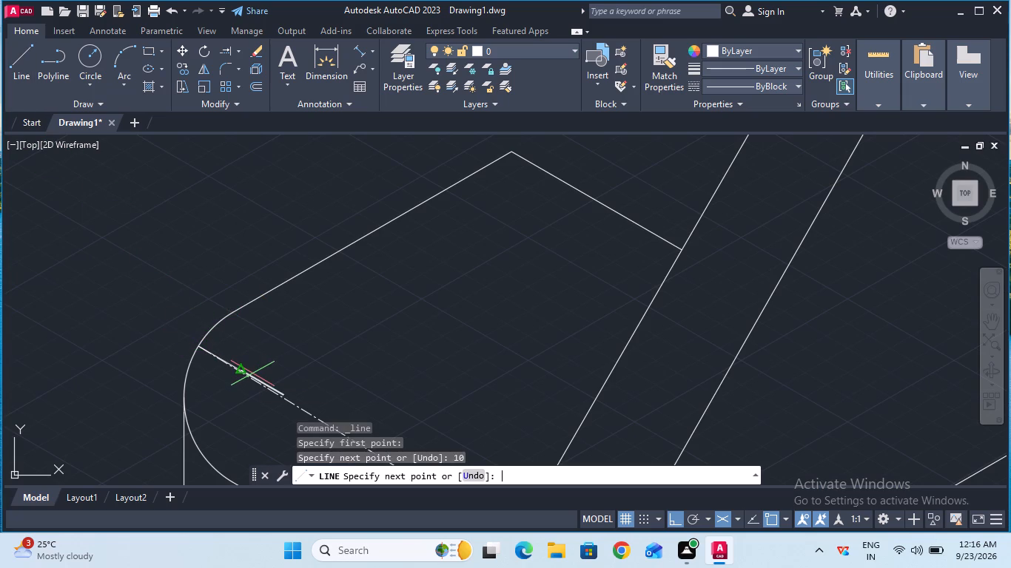
{"action": "scroll", "coordinate": [287, 373], "scroll_direction": "up", "scroll_amount": 1, "text": "ctrl"}
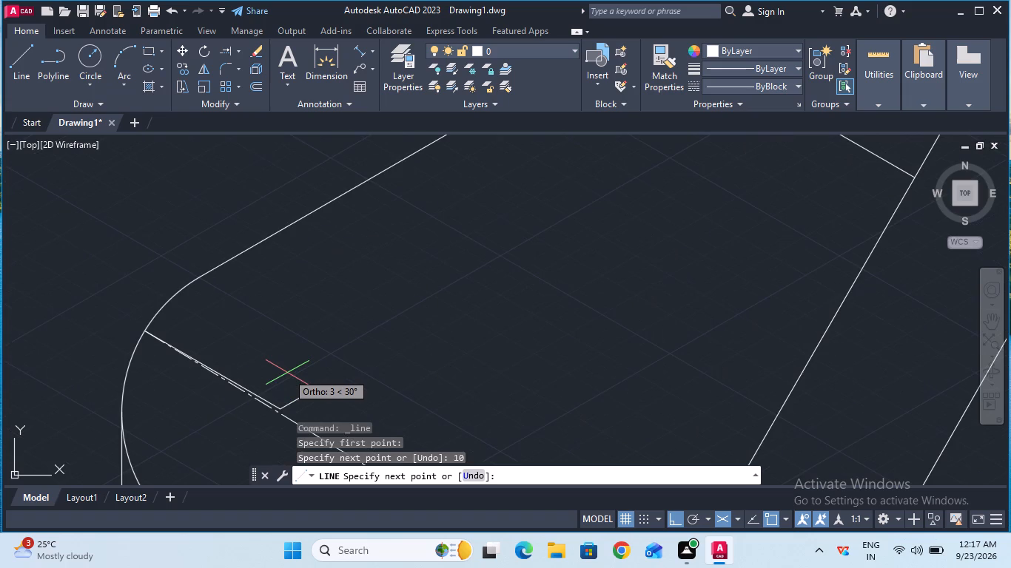
{"action": "key", "text": "Escape"}
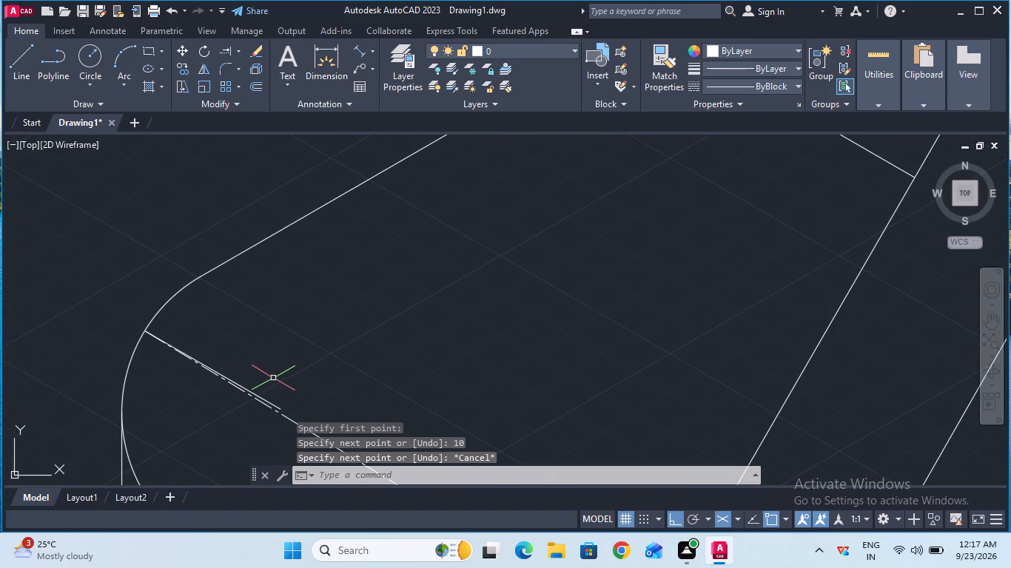
Erase the 10 mm line beside the center line and redraw it 10 mm long from the center line's end at the rounded corner.
{"action": "left_click", "coordinate": [261, 396]}
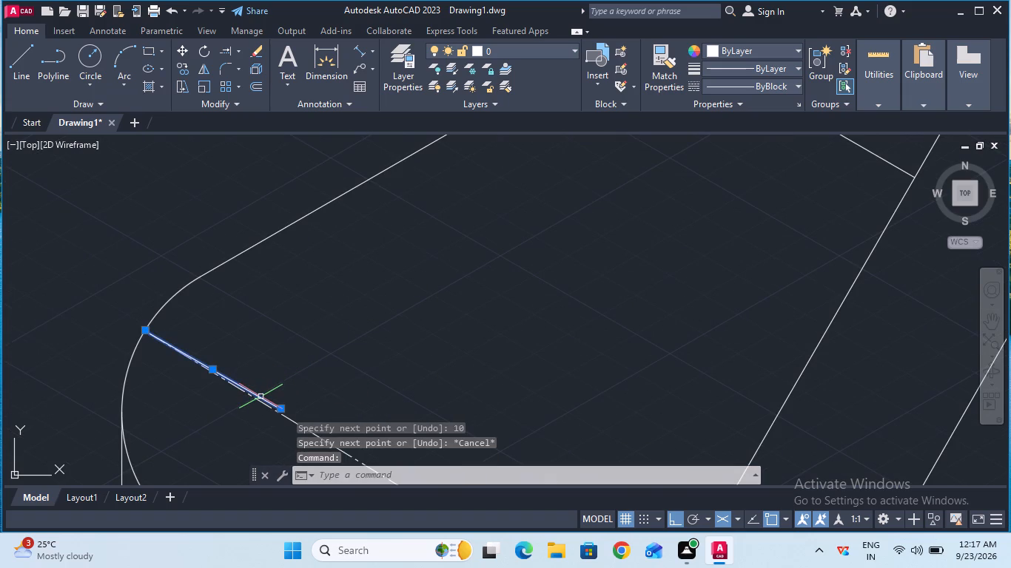
{"action": "key", "text": "Delete"}
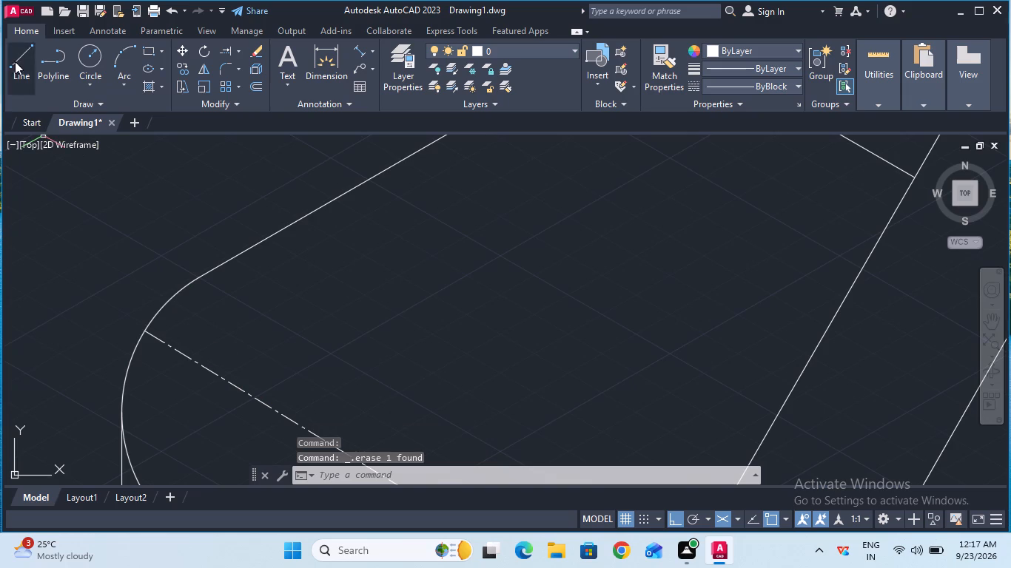
{"action": "left_click", "coordinate": [16, 61]}
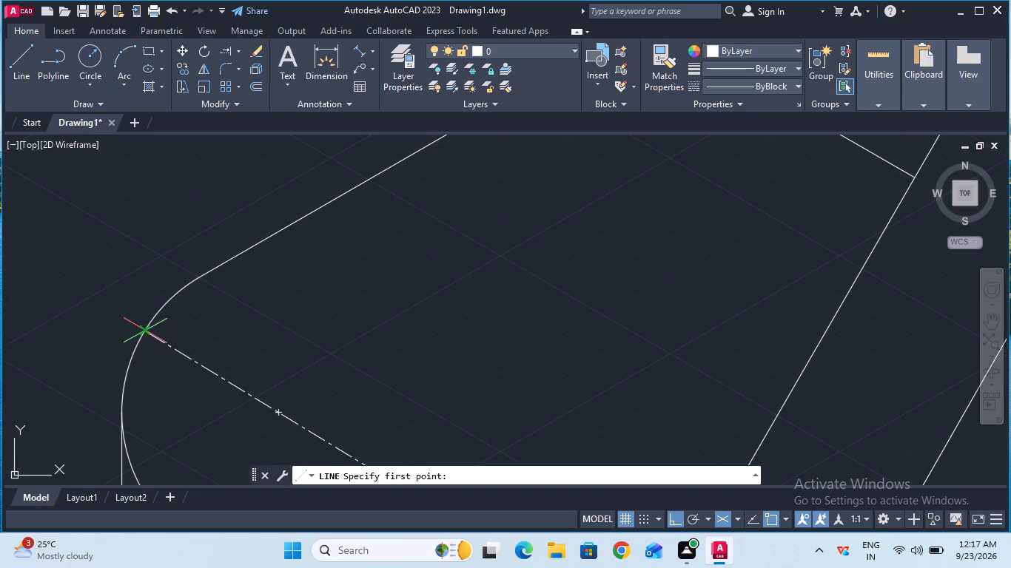
{"action": "left_click", "coordinate": [147, 328]}
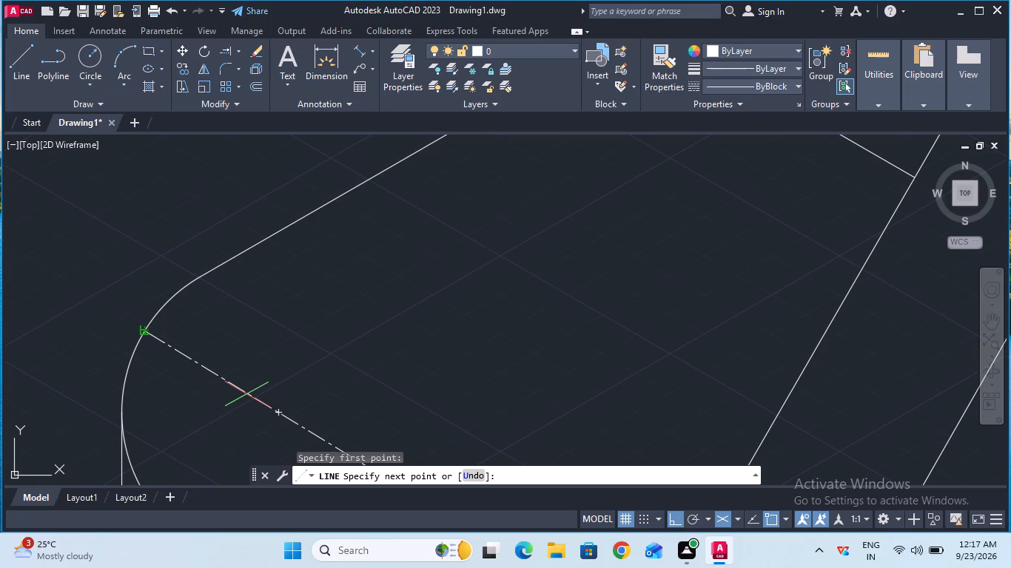
{"action": "type", "text": "10"}
{"action": "key", "text": "Return"}
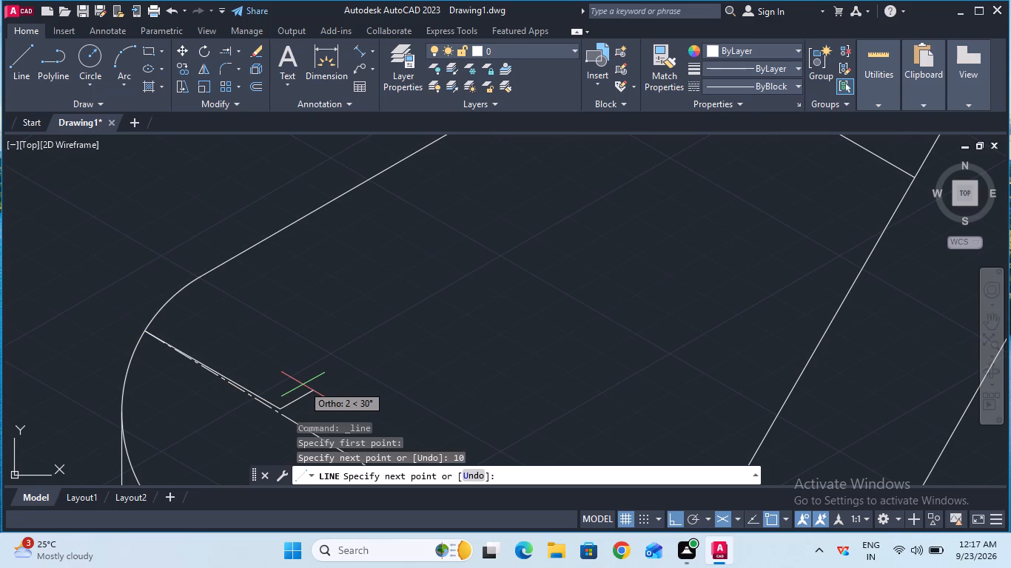
{"action": "key", "text": "Escape"}
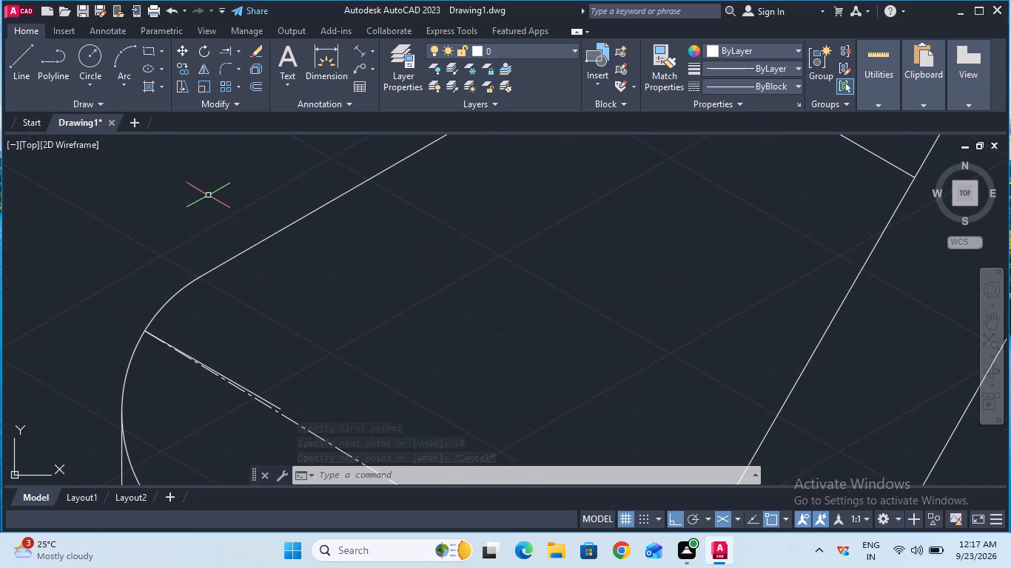
Erase the dash-dot center line running from the rounded corner across the base plate.
{"action": "double_click", "coordinate": [254, 57]}
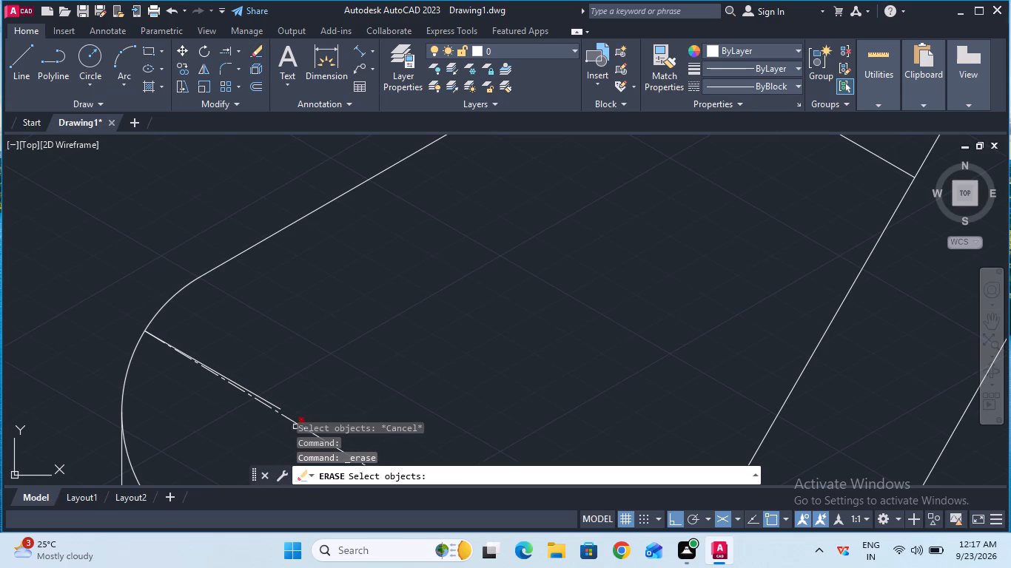
{"action": "double_click", "coordinate": [289, 418]}
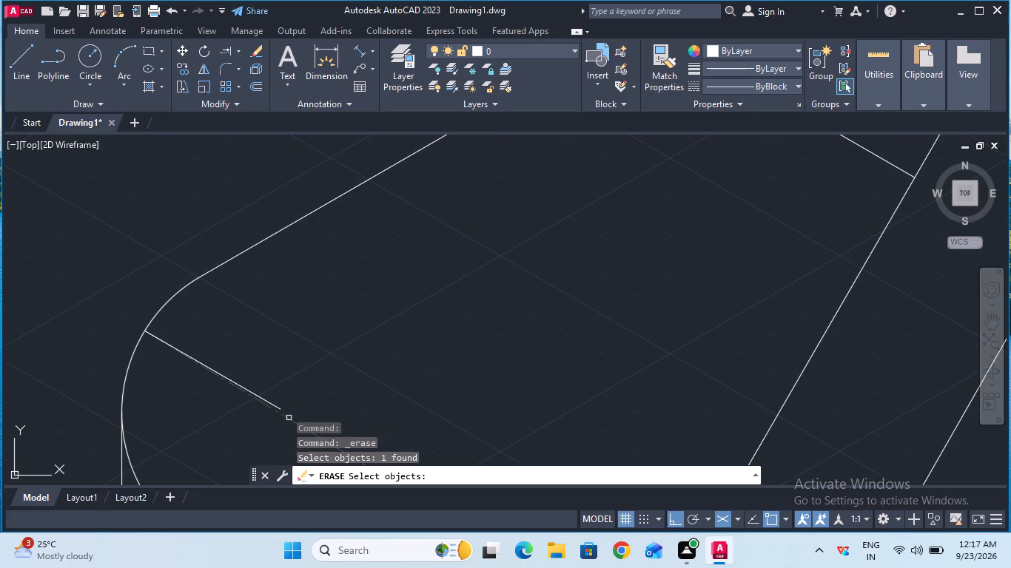
{"action": "key", "text": "Return"}
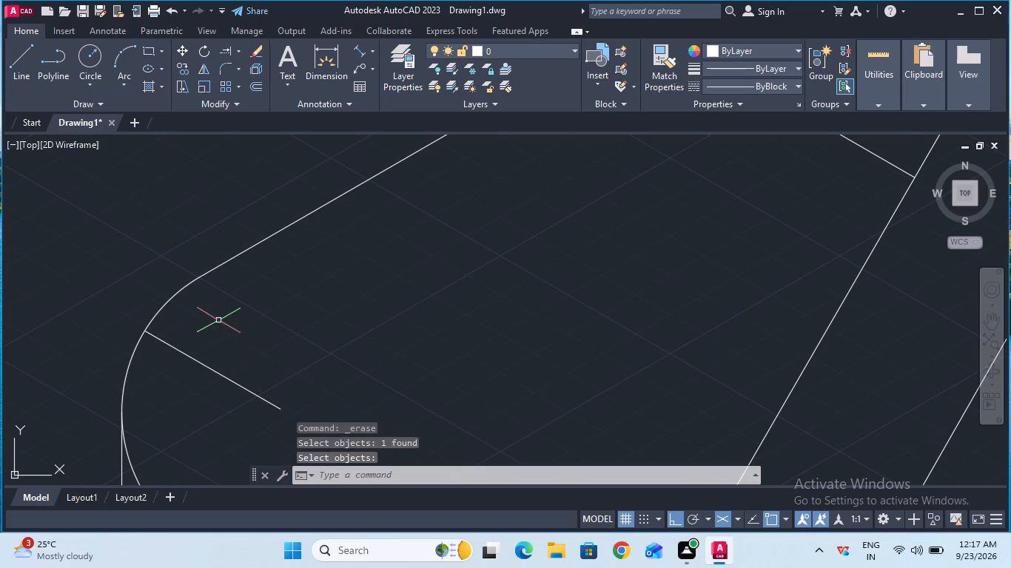
Draw a 33 mm line at 30° from the 10 mm line's free end, parallel to the base plate's long upper edge.
{"action": "scroll", "coordinate": [218, 319], "scroll_direction": "down", "scroll_amount": 2, "text": "ctrl"}
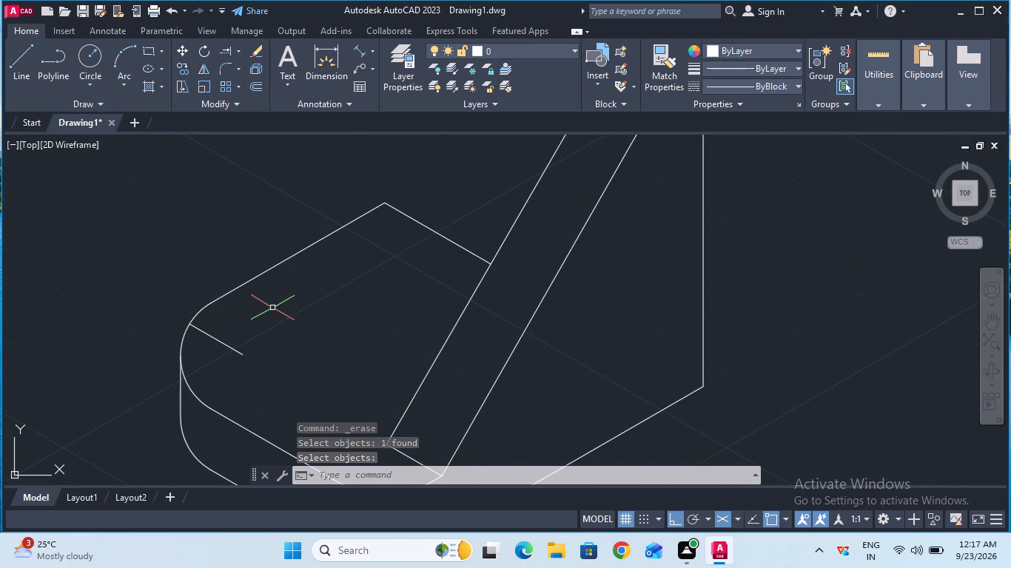
{"action": "double_click", "coordinate": [22, 76]}
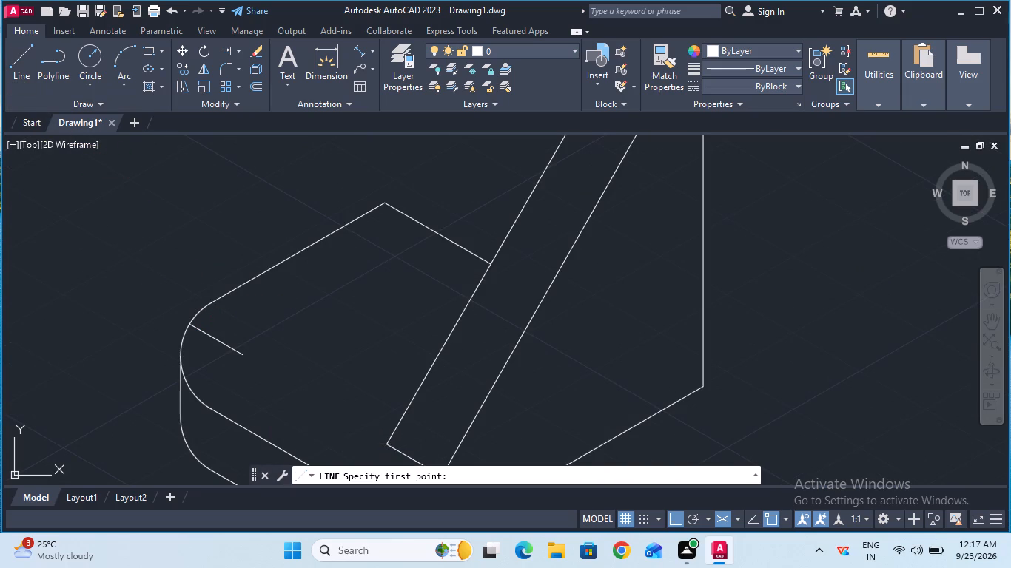
{"action": "double_click", "coordinate": [238, 356]}
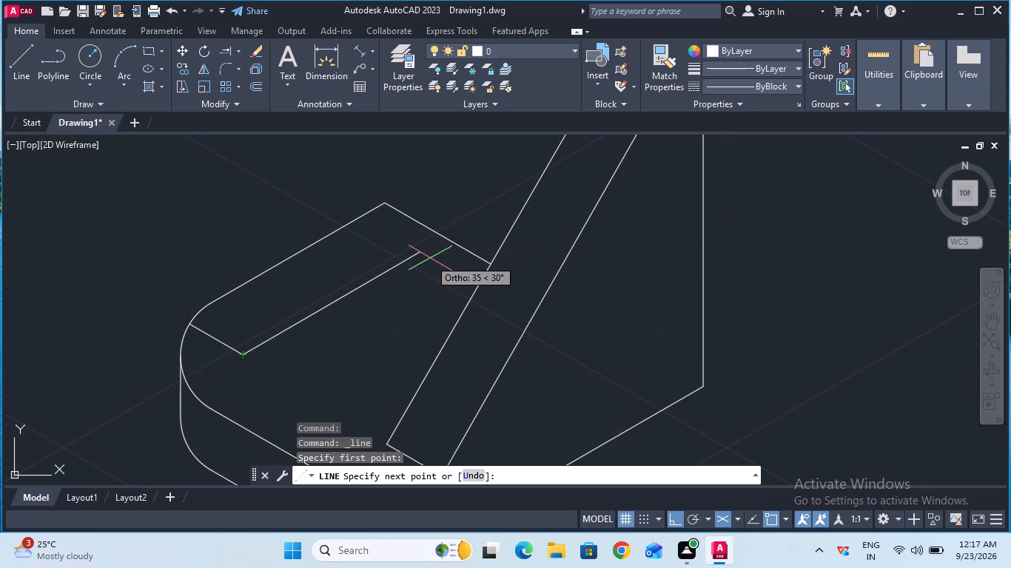
{"action": "type", "text": "33"}
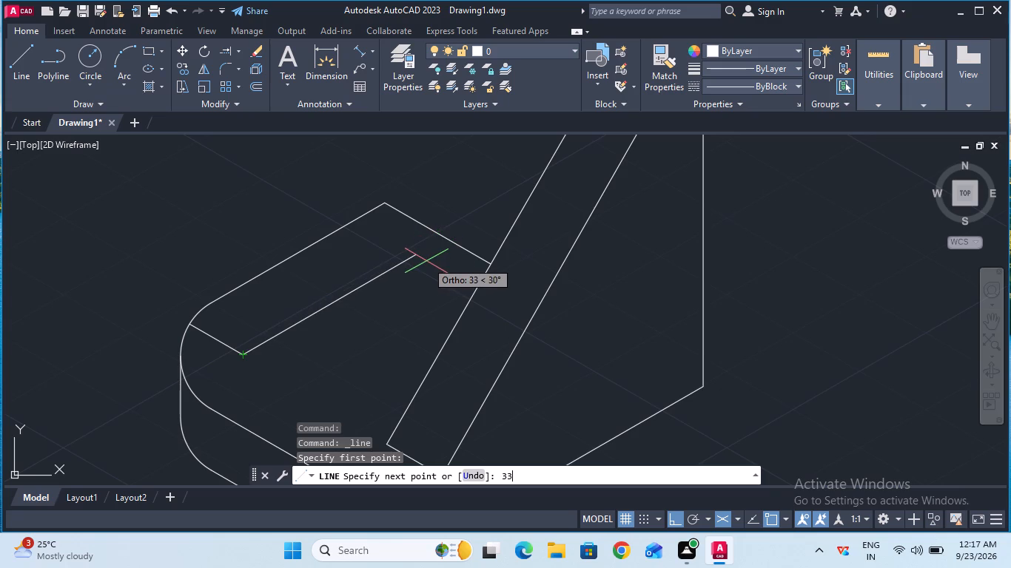
{"action": "key", "text": "Return"}
{"action": "key", "text": "Escape"}
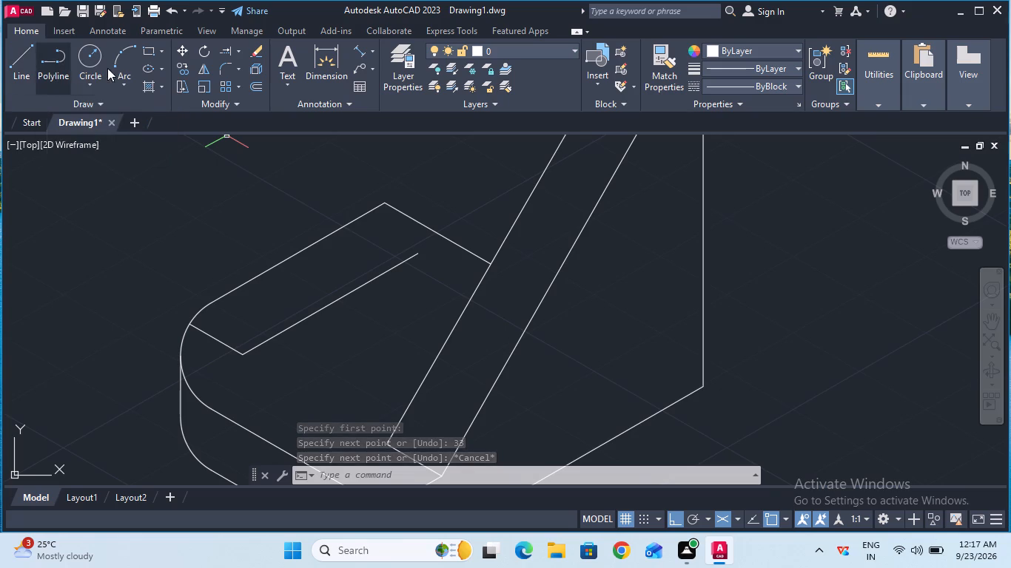
Extend the 33 mm line to the base plate's back edge.
{"action": "left_click", "coordinate": [226, 52]}
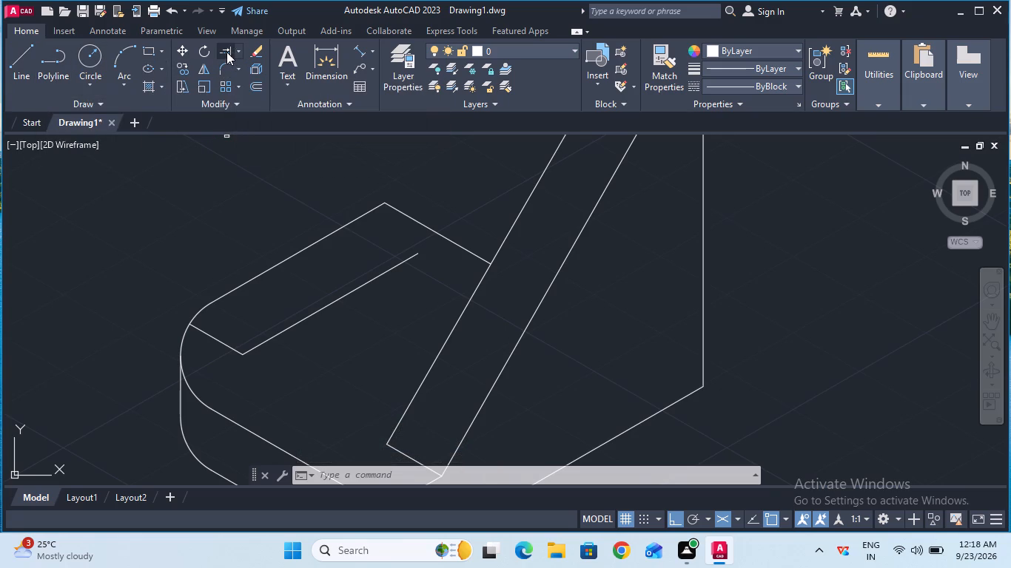
{"action": "left_click", "coordinate": [372, 277]}
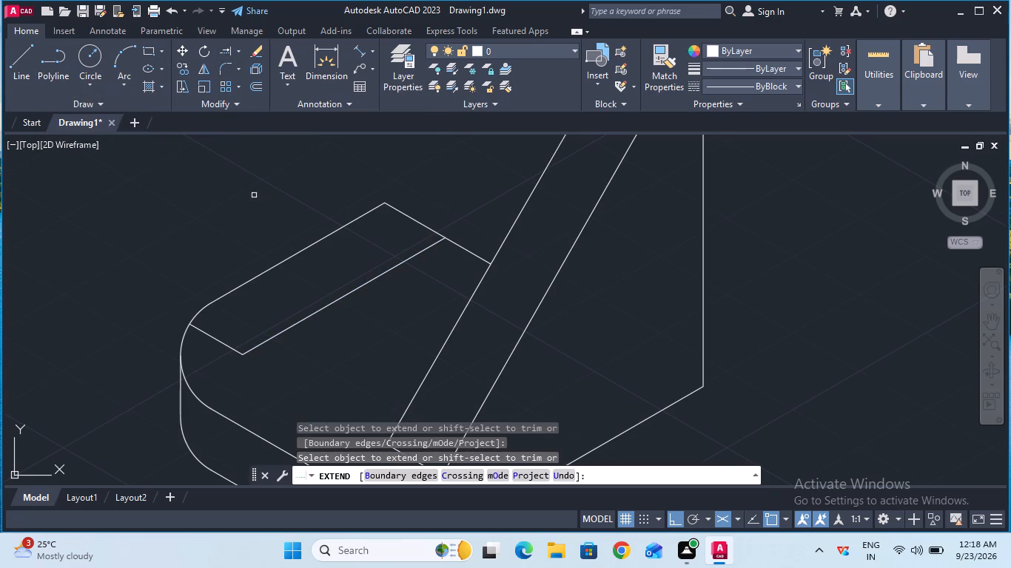
{"action": "key", "text": "Escape"}
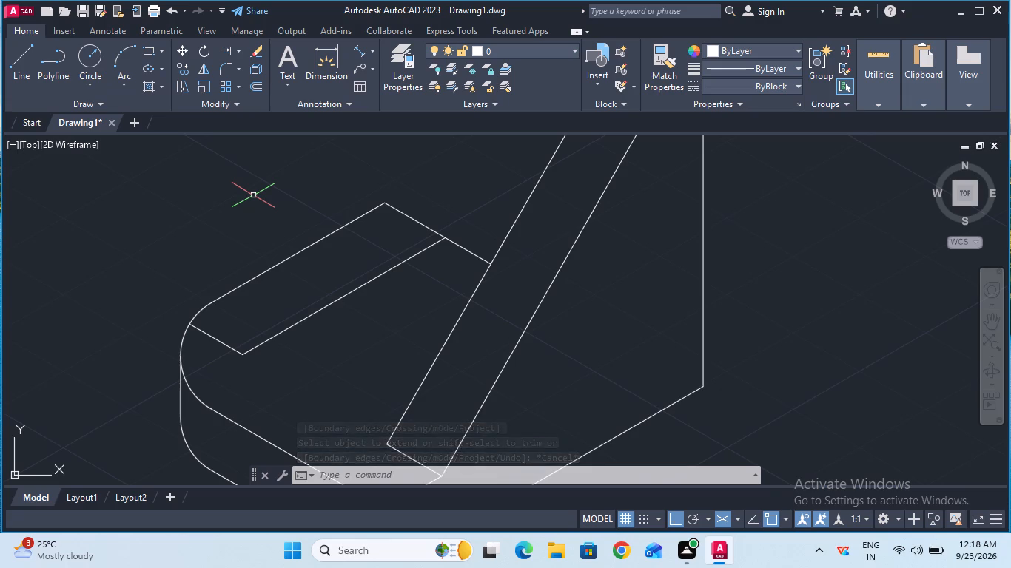
Draw a 40 mm line vertically upward in the right isoplane, from the extended line's end on the base plate's back edge.
{"action": "scroll", "coordinate": [253, 195], "scroll_direction": "down", "scroll_amount": 1, "text": "ctrl"}
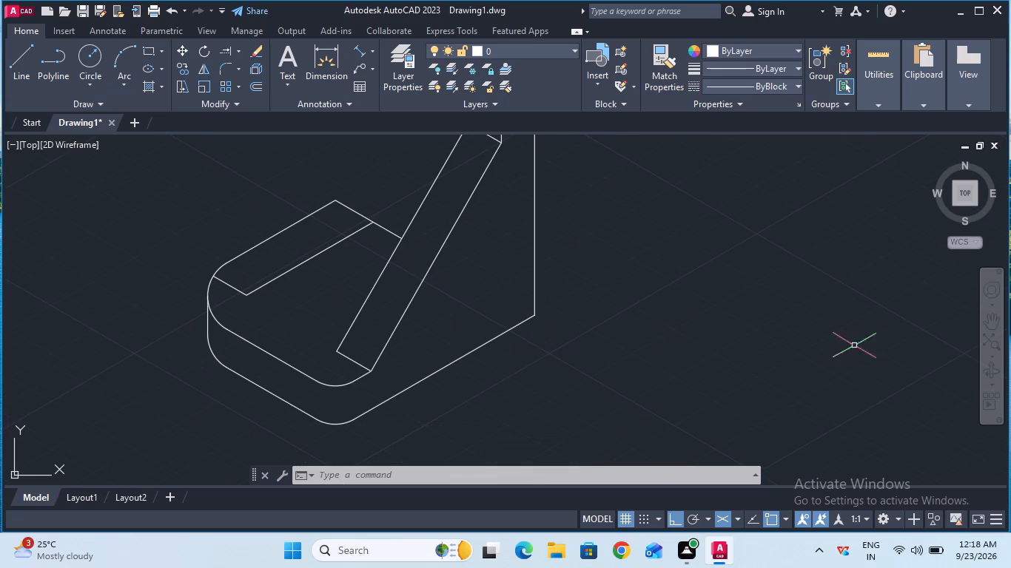
{"action": "double_click", "coordinate": [990, 320]}
{"action": "left_click_drag", "start_coordinate": [639, 260], "coordinate": [659, 382]}
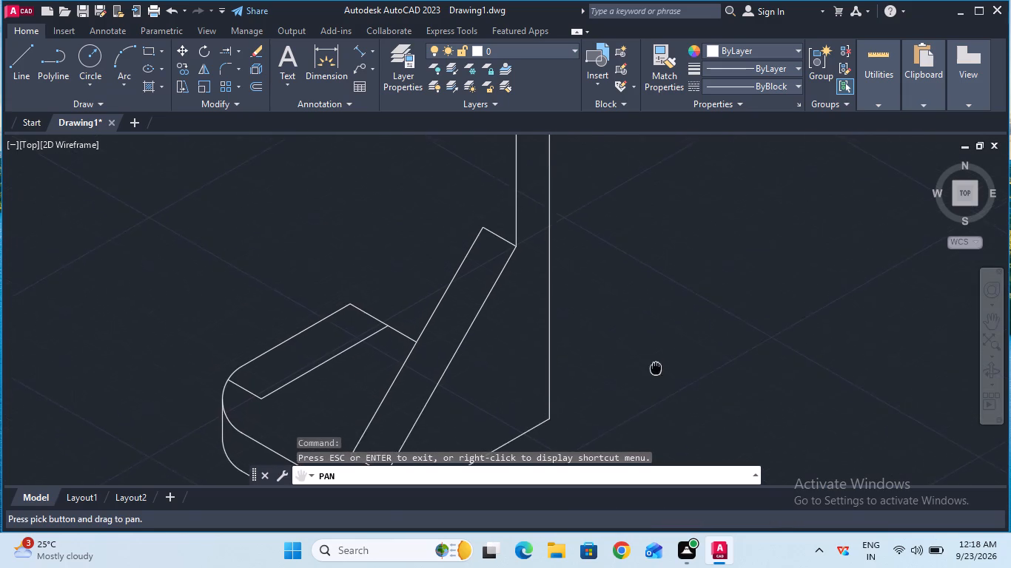
{"action": "left_click_drag", "start_coordinate": [659, 382], "coordinate": [660, 391]}
{"action": "key", "text": "Escape"}
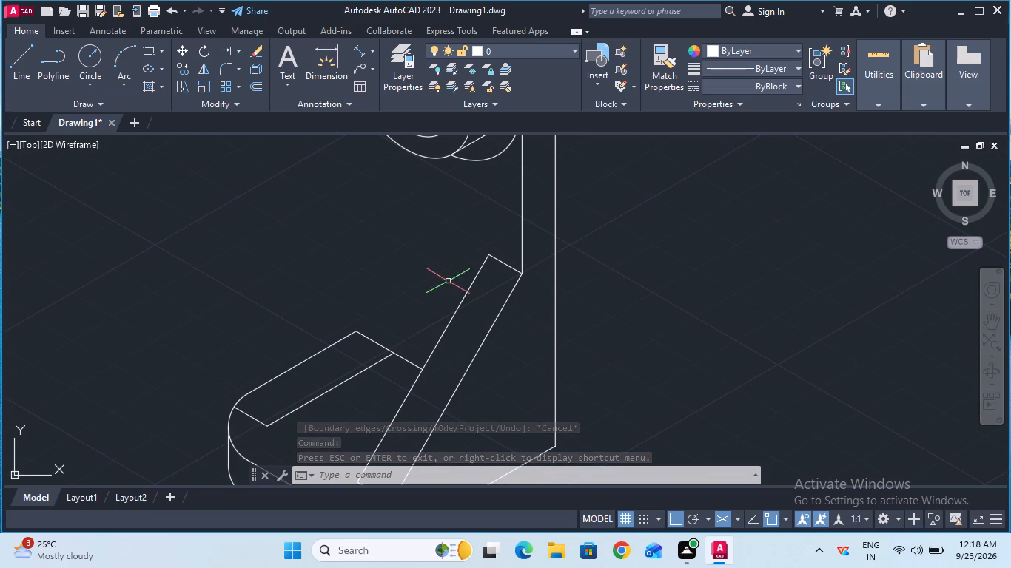
{"action": "left_click", "coordinate": [29, 72]}
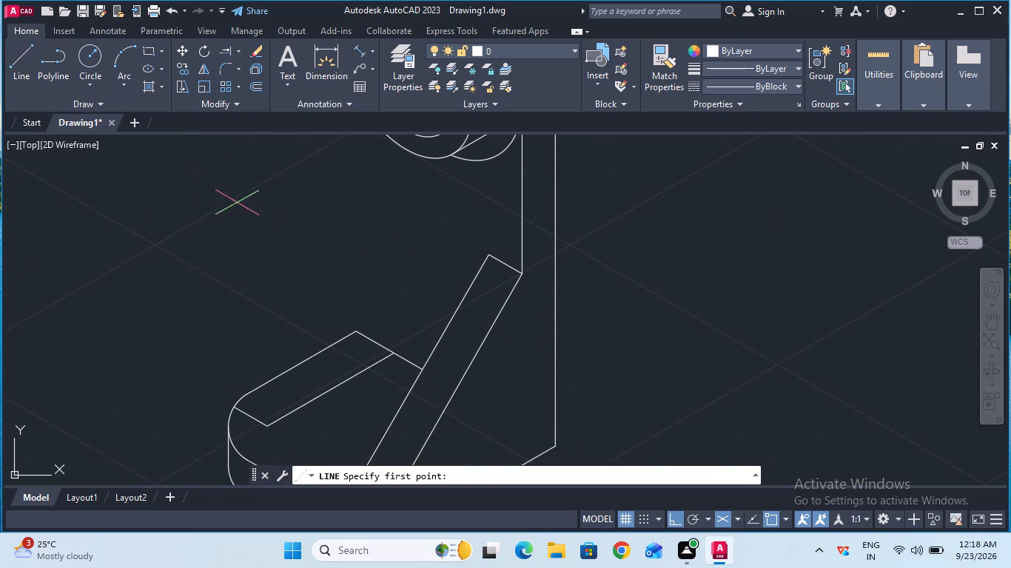
{"action": "left_click", "coordinate": [393, 353]}
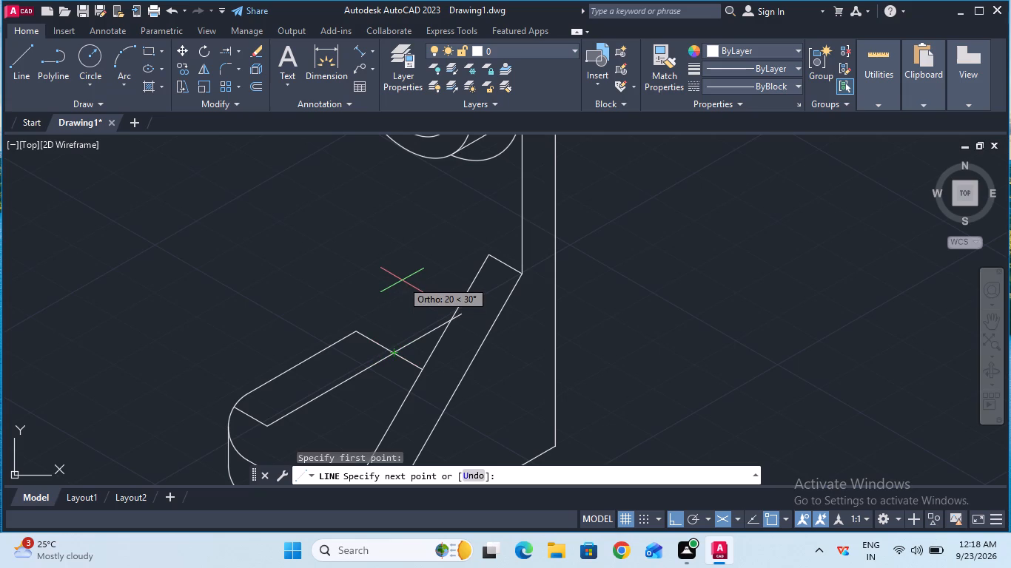
{"action": "key", "text": "F5"}
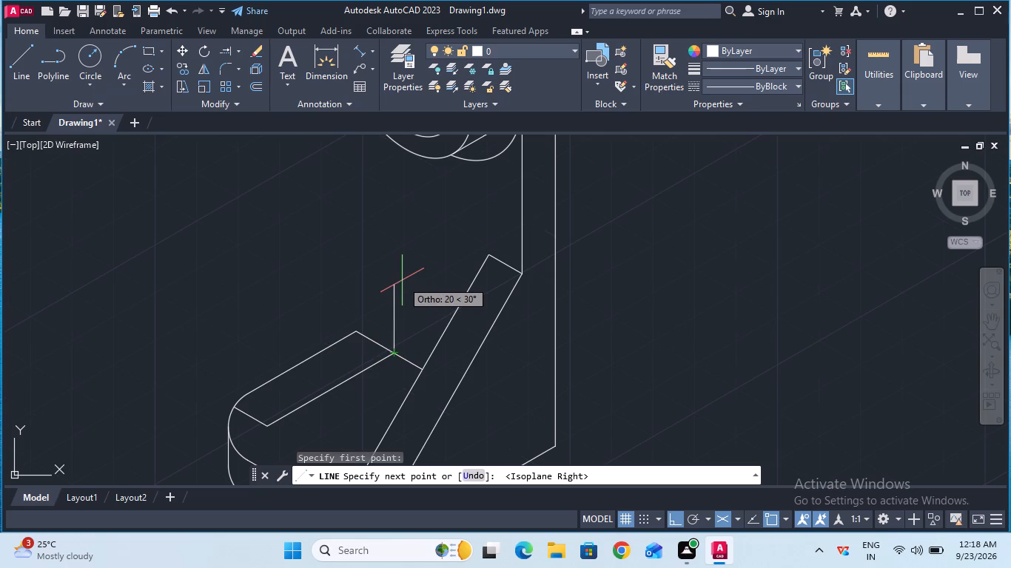
{"action": "type", "text": "40"}
{"action": "key", "text": "Return"}
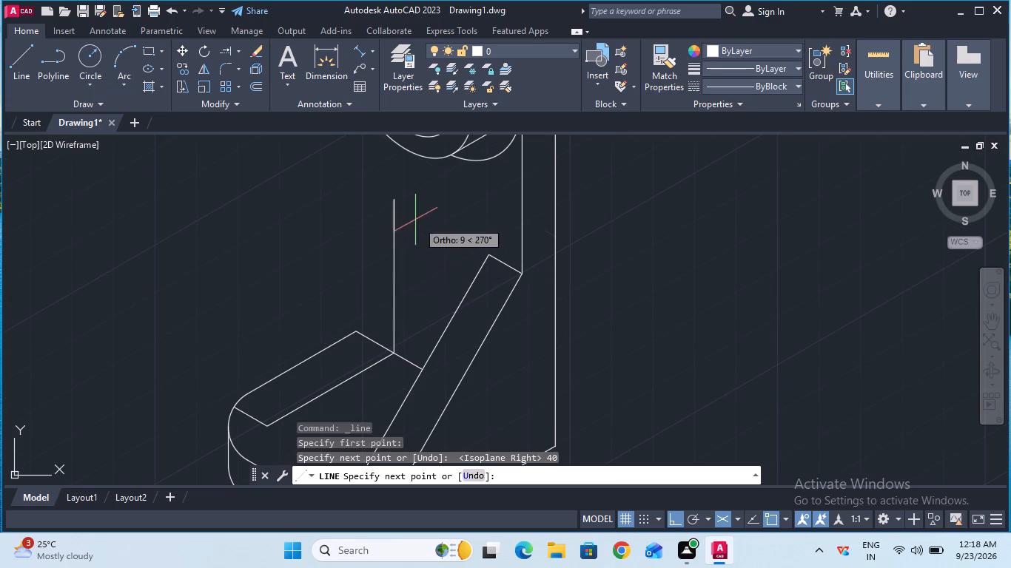
{"action": "key", "text": "Escape"}
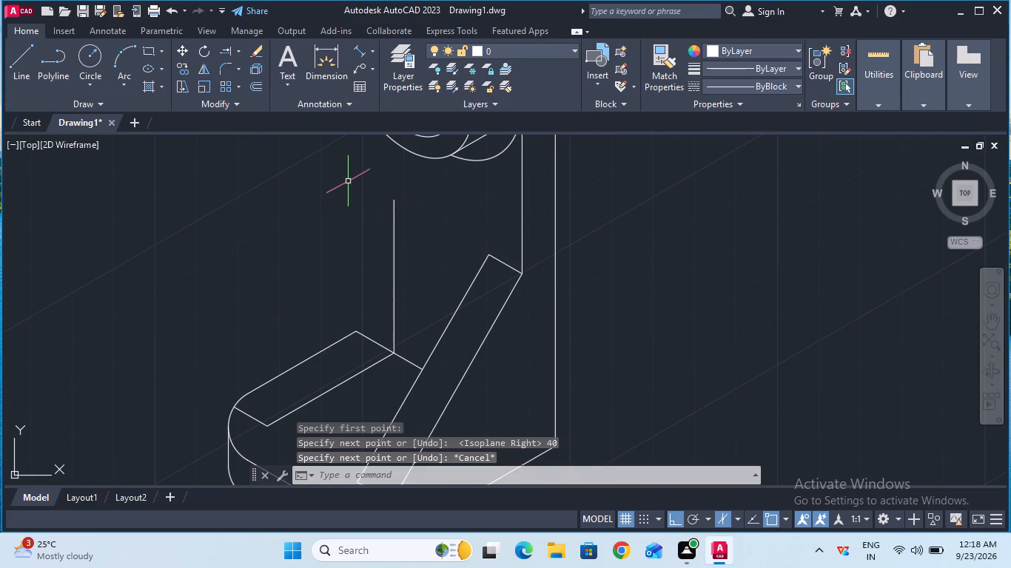
Draw a 10 mm line at 150° in the left isoplane from the top end of the 40 mm vertical line.
{"action": "left_click", "coordinate": [24, 75]}
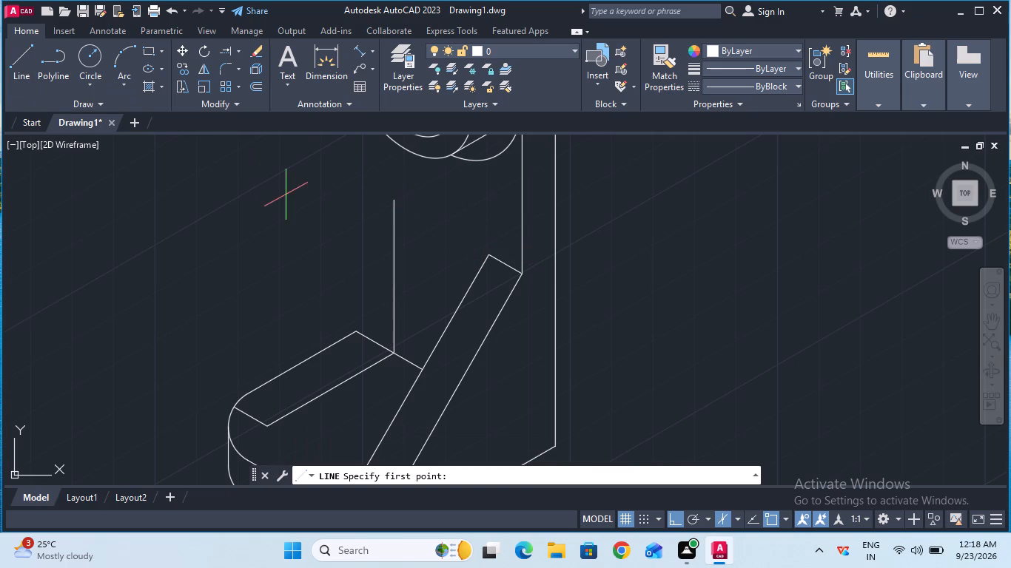
{"action": "left_click", "coordinate": [393, 197]}
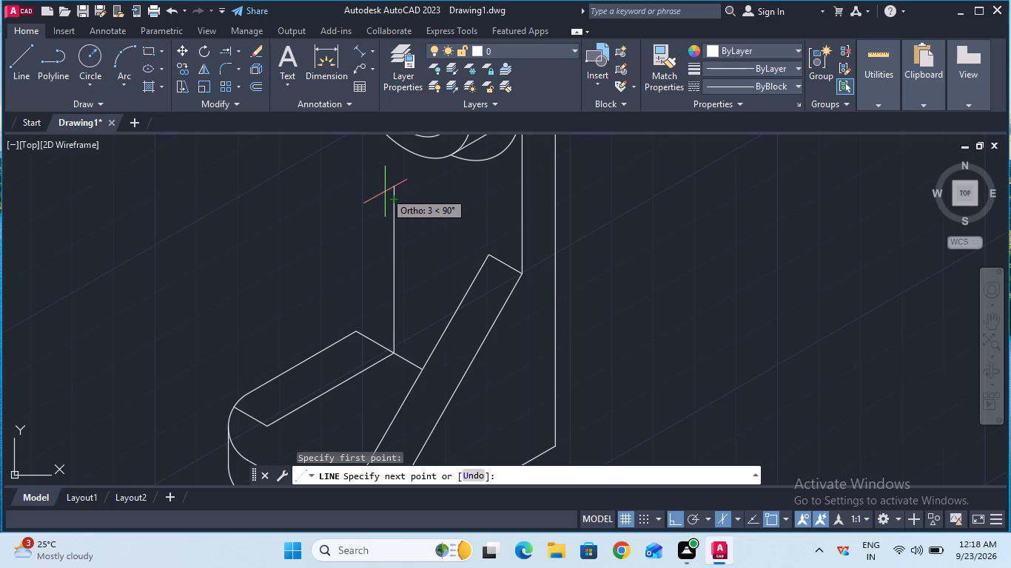
{"action": "key", "text": "F5"}
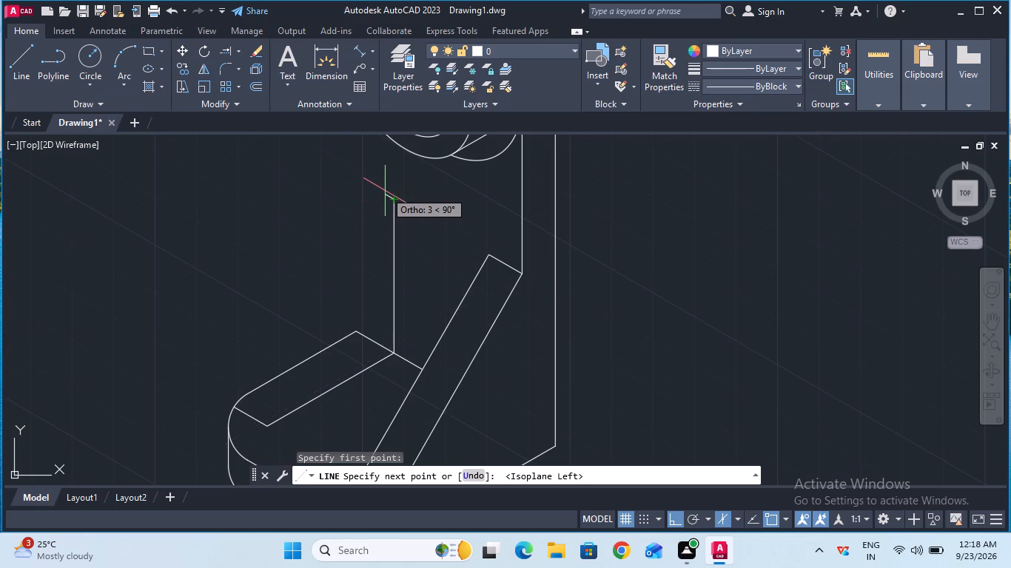
{"action": "key", "text": "1"}
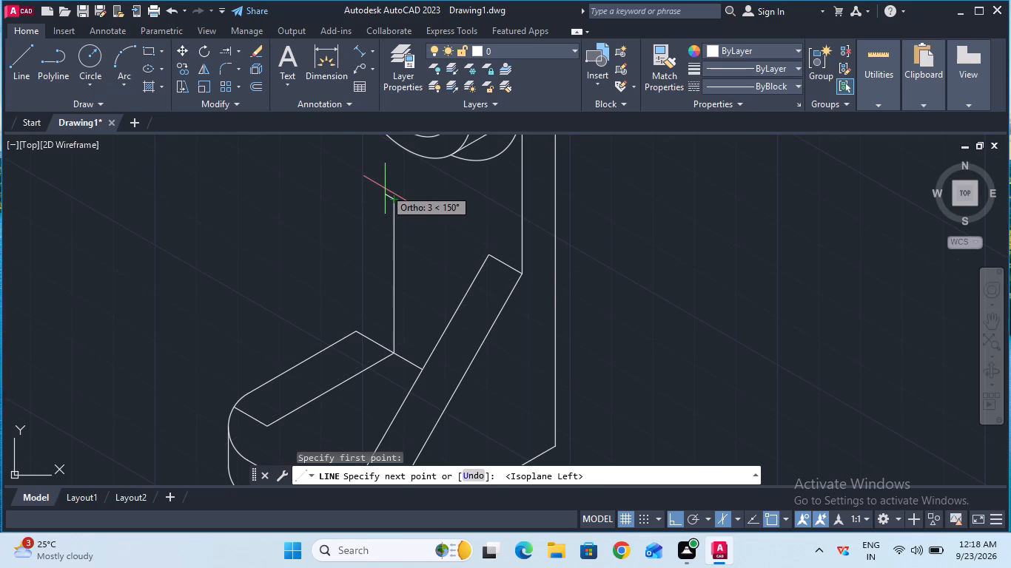
{"action": "key", "text": "0"}
{"action": "key", "text": "Return"}
{"action": "key", "text": "Escape"}
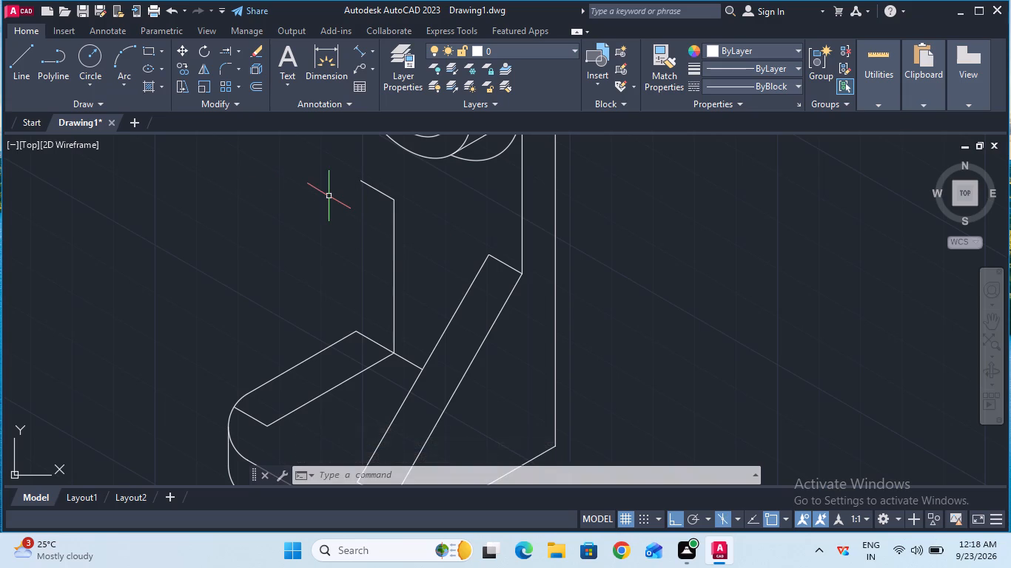
With Ortho off, draw a sloping line from the top of the 40 mm vertical line to the front end of the extended 33 mm line.
{"action": "scroll", "coordinate": [364, 212], "scroll_direction": "down", "scroll_amount": 2, "text": "ctrl"}
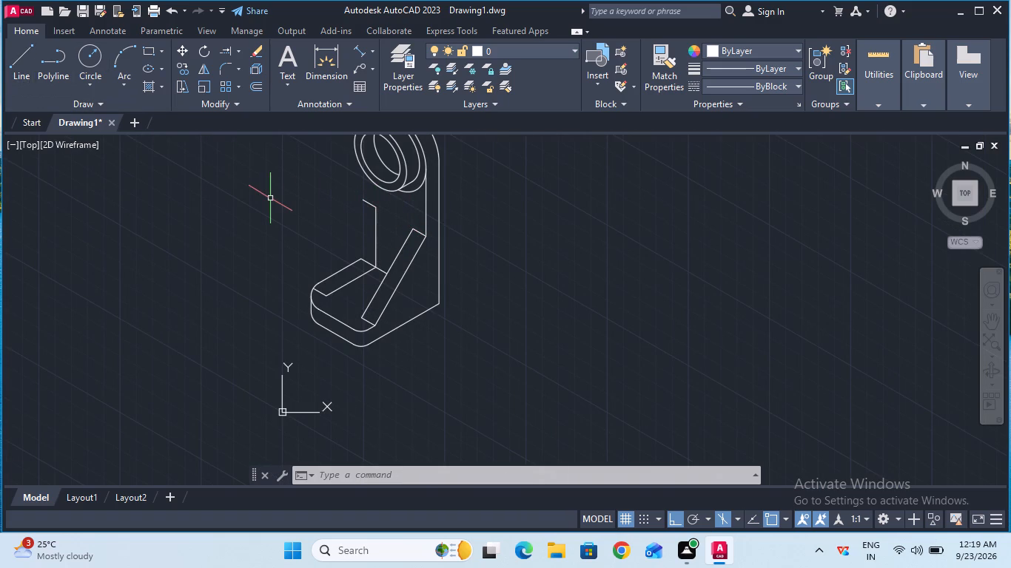
{"action": "key", "text": "F8"}
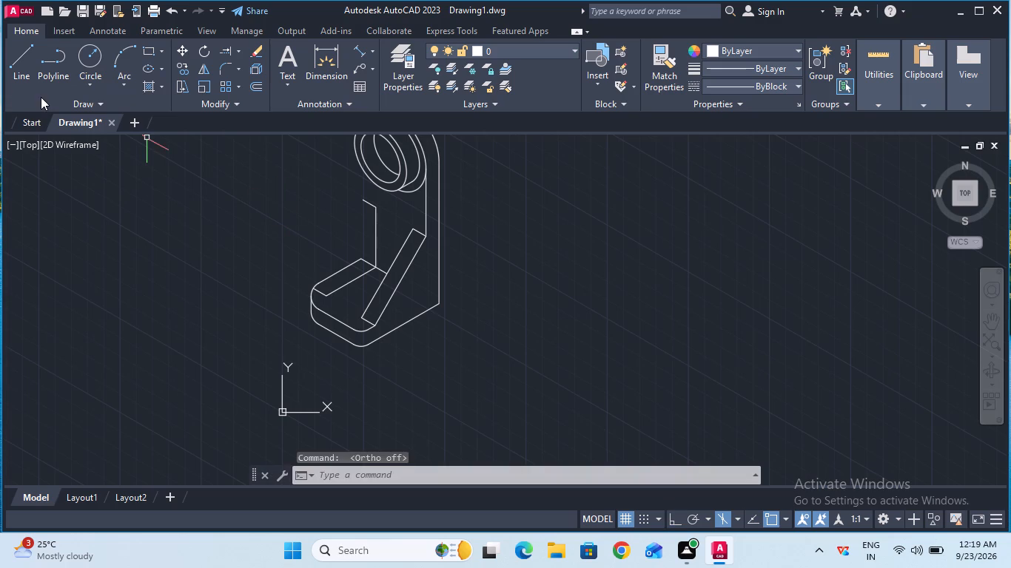
{"action": "left_click", "coordinate": [27, 75]}
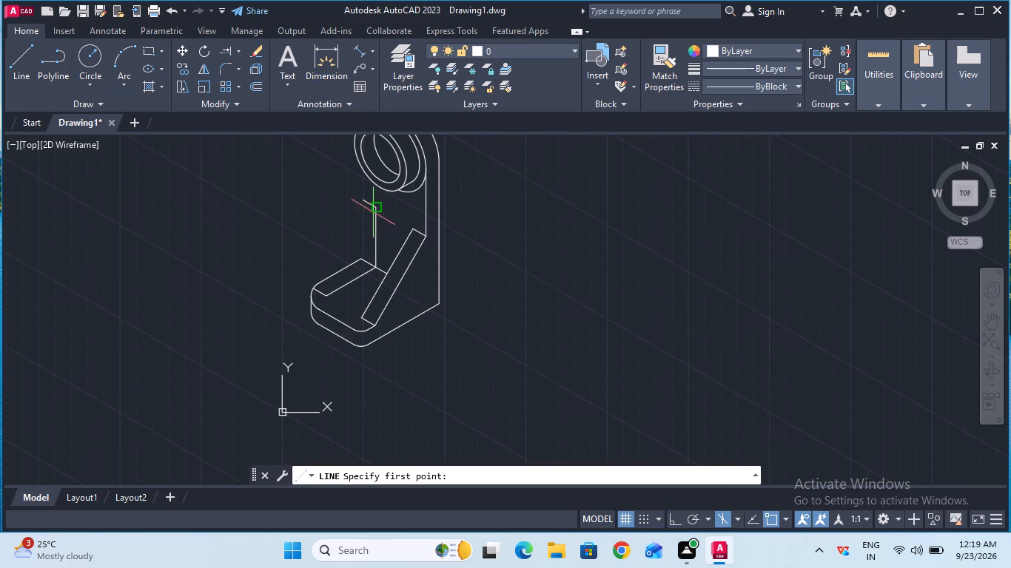
{"action": "left_click", "coordinate": [373, 209]}
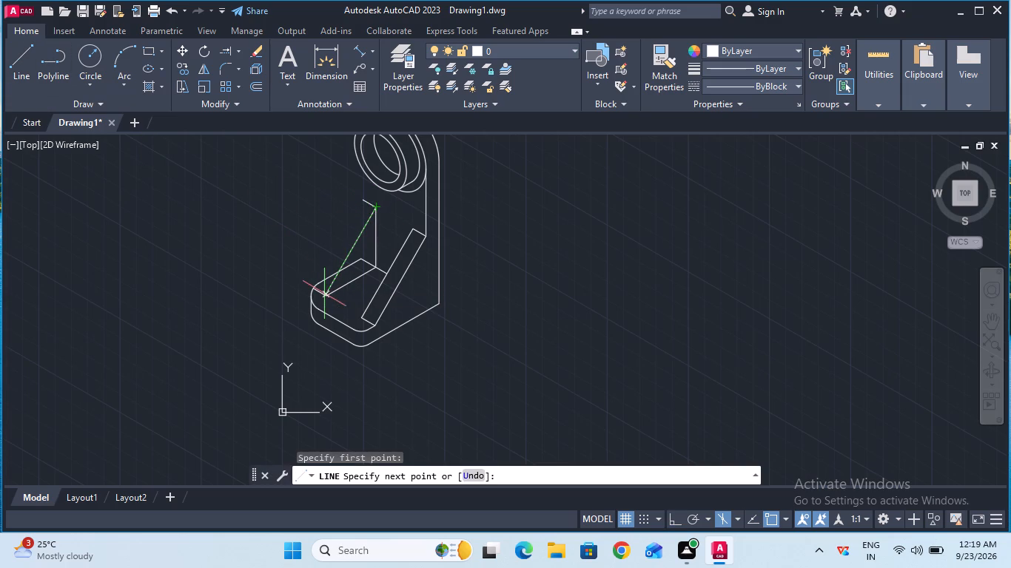
{"action": "left_click", "coordinate": [324, 297]}
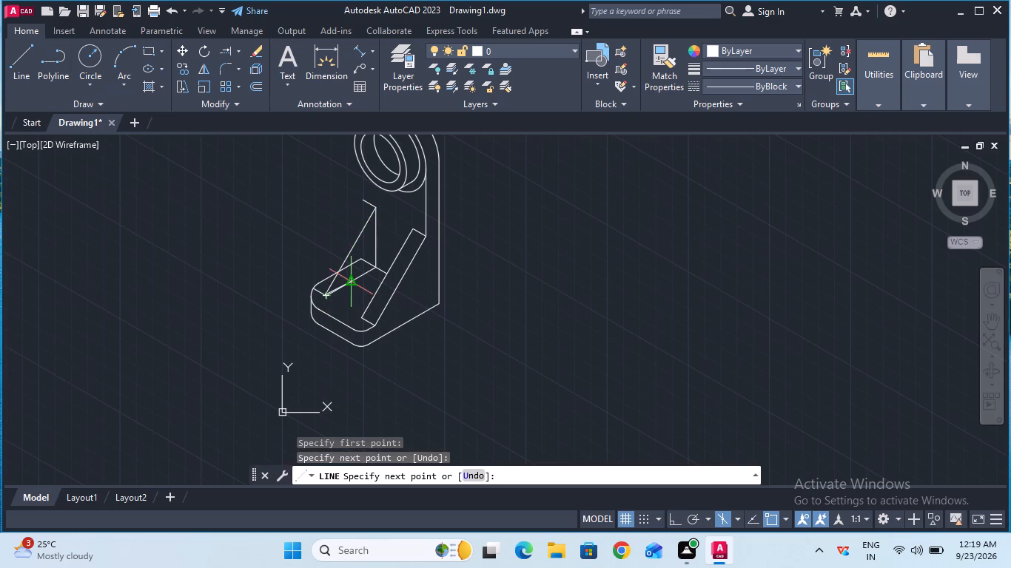
{"action": "key", "text": "Escape"}
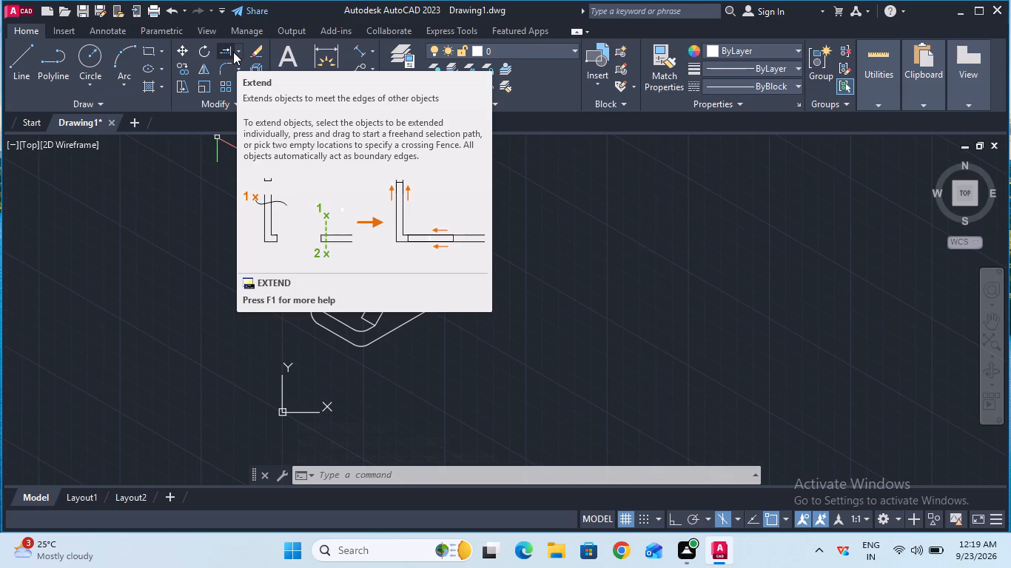
Trim the base plate's long upper edge and short back edge where they lie behind the sloping line and the 40 mm vertical line.
{"action": "left_click", "coordinate": [234, 50]}
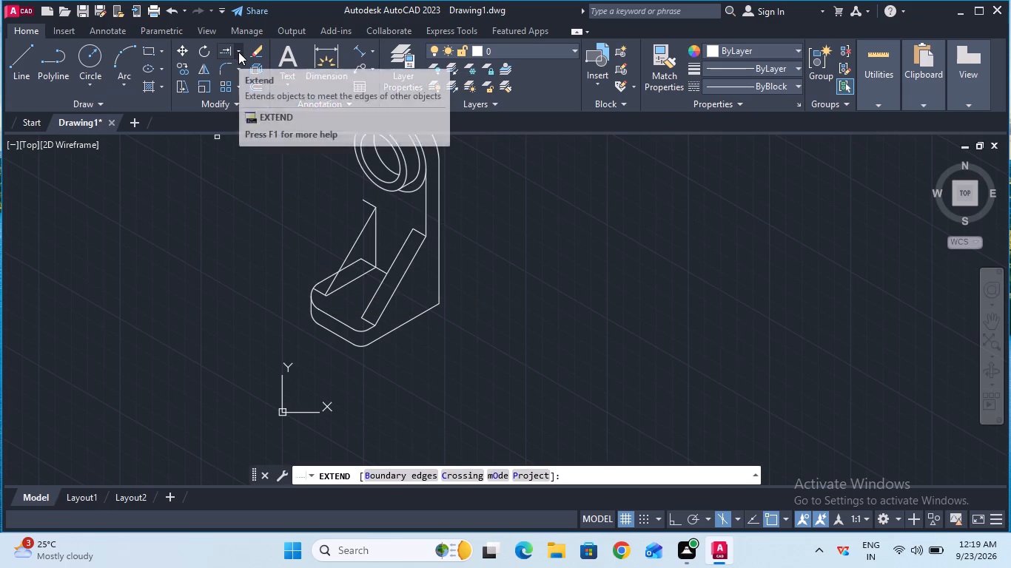
{"action": "left_click", "coordinate": [238, 53]}
{"action": "left_click", "coordinate": [241, 71]}
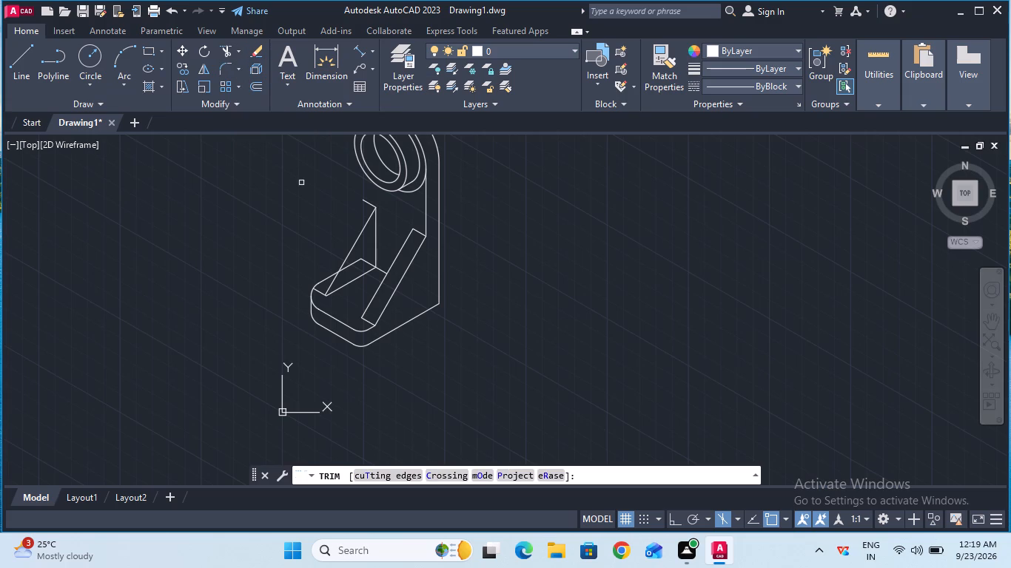
{"action": "left_click", "coordinate": [350, 263]}
{"action": "left_click", "coordinate": [364, 263]}
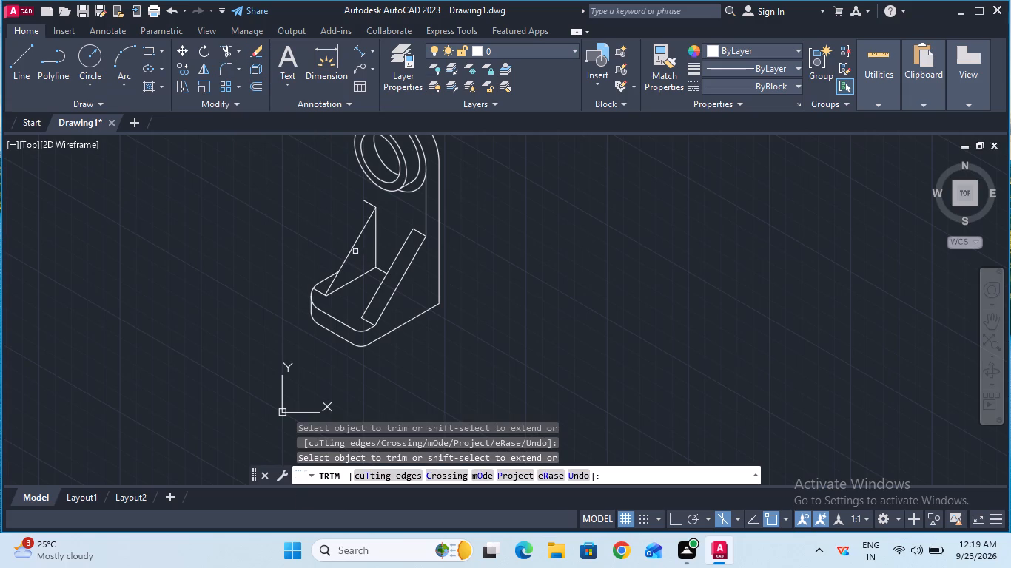
{"action": "key", "text": "Escape"}
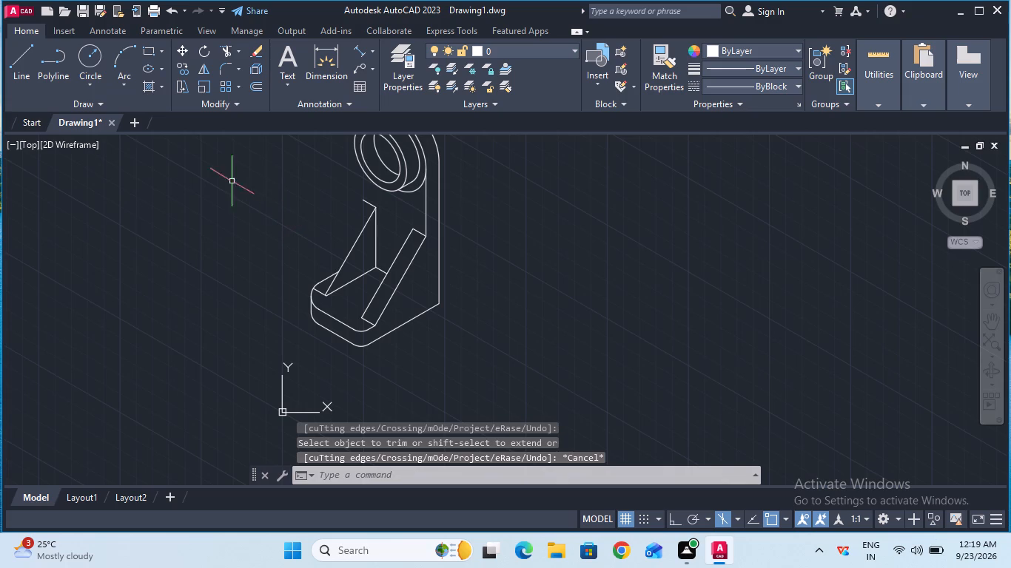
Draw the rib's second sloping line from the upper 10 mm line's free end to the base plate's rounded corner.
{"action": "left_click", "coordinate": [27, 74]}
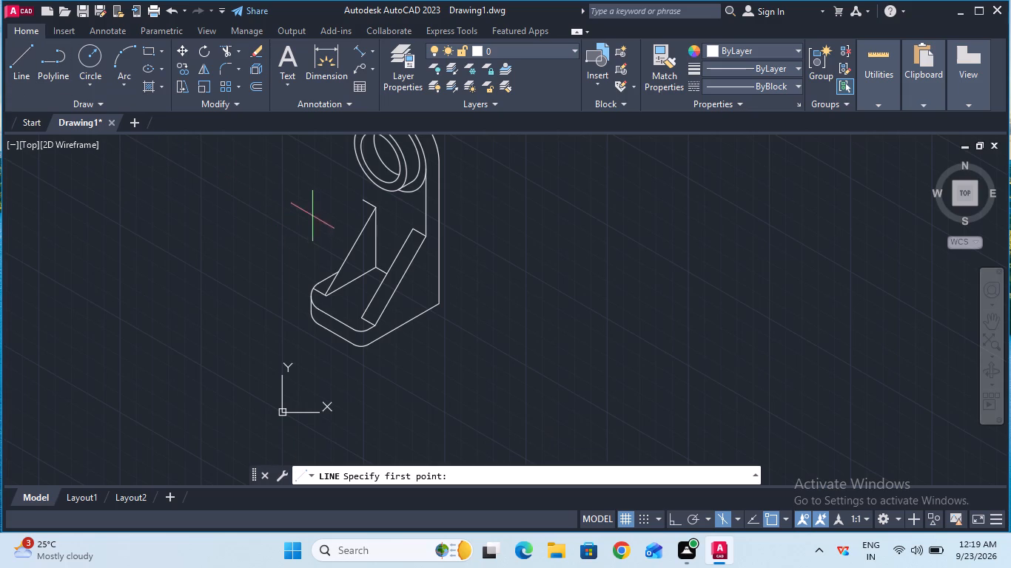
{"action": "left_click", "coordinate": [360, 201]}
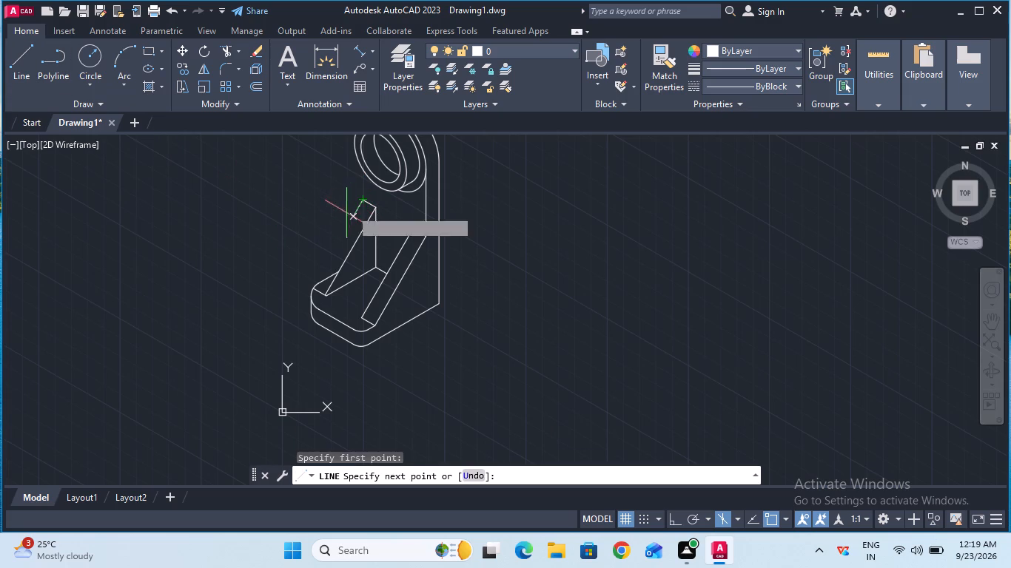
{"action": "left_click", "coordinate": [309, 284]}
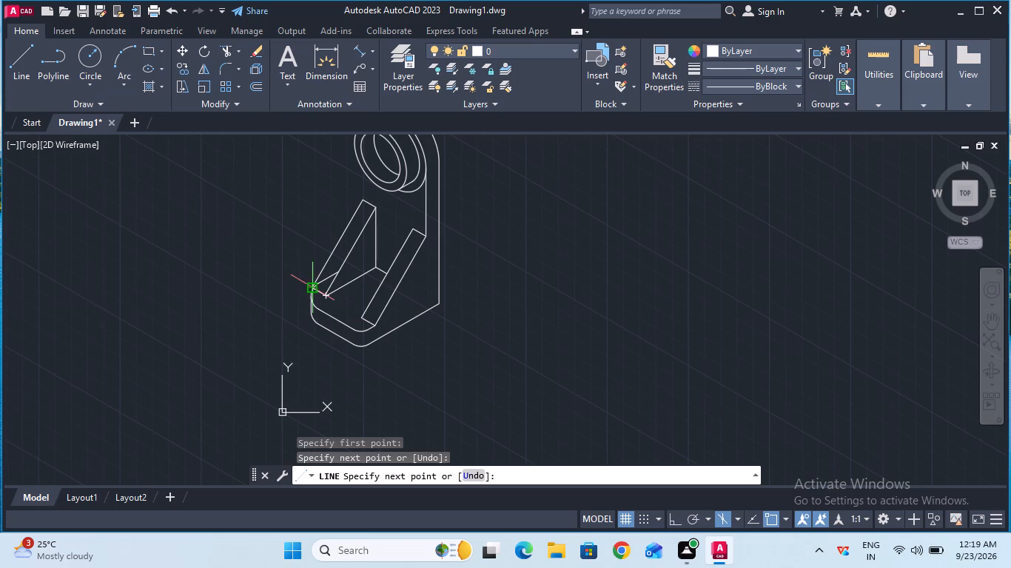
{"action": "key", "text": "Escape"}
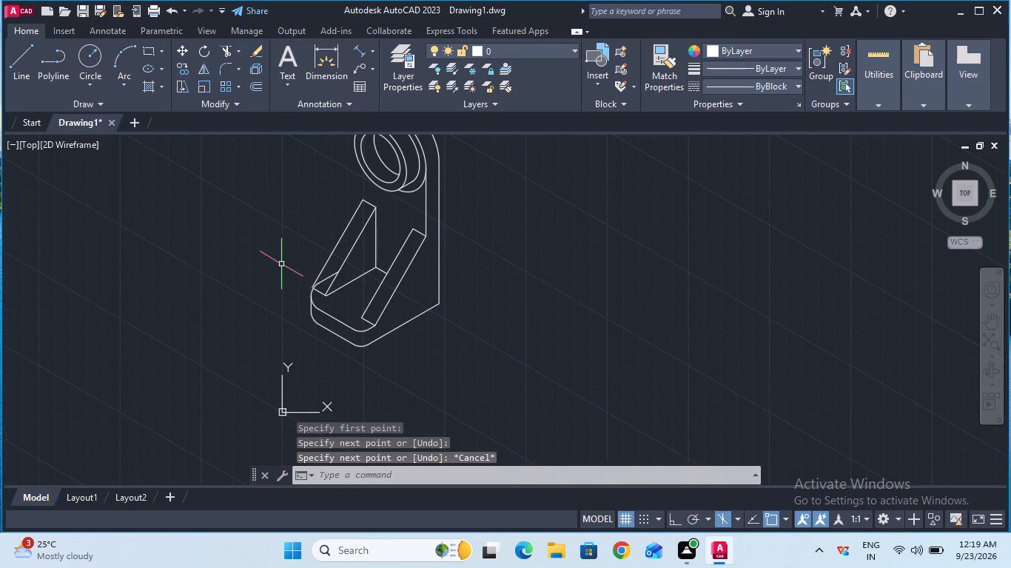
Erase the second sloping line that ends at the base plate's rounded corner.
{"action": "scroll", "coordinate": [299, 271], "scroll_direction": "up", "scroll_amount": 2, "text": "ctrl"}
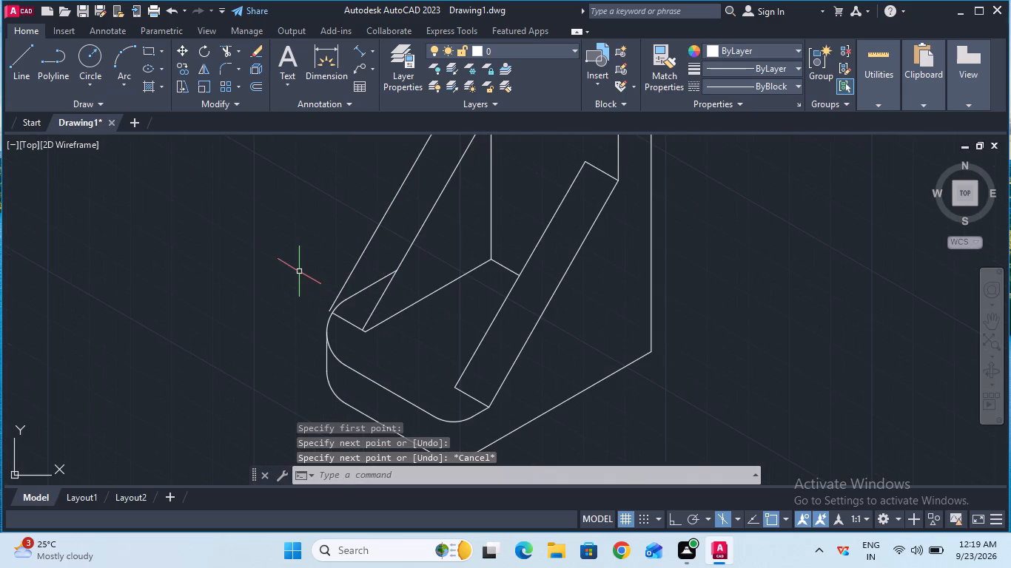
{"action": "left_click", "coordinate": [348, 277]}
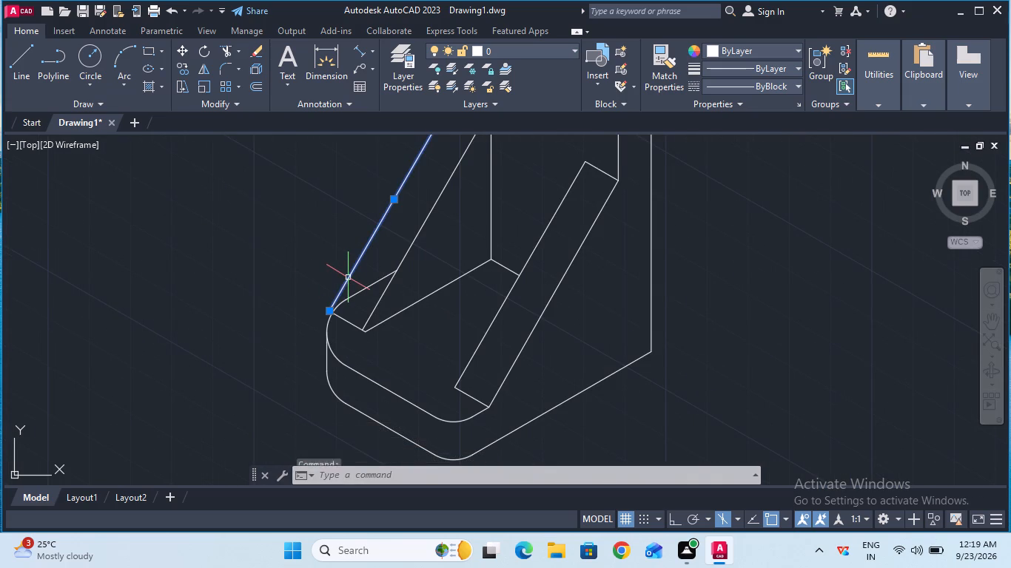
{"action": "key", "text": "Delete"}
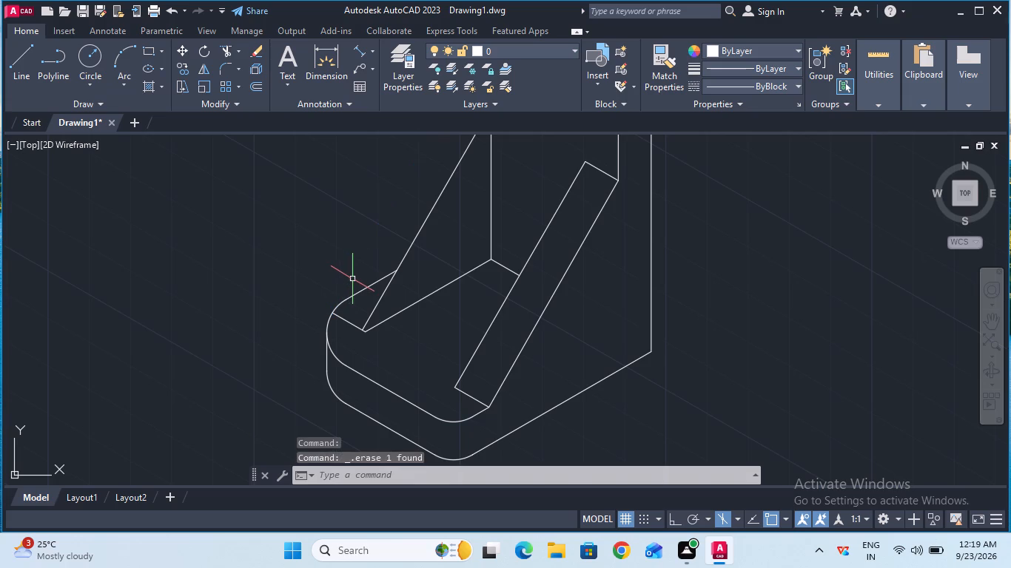
Draw a sloping line about 66 mm long at 240° from the upper 10 mm line's free end toward the base plate's rounded corner.
{"action": "left_click", "coordinate": [981, 318]}
{"action": "left_click", "coordinate": [990, 323]}
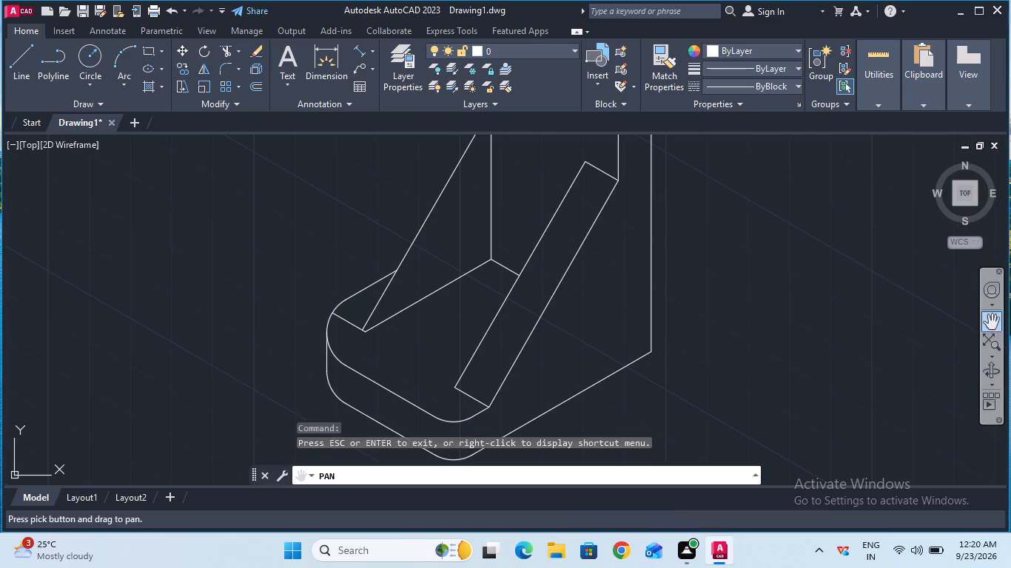
{"action": "left_click_drag", "start_coordinate": [836, 283], "coordinate": [864, 385]}
{"action": "key", "text": "Escape"}
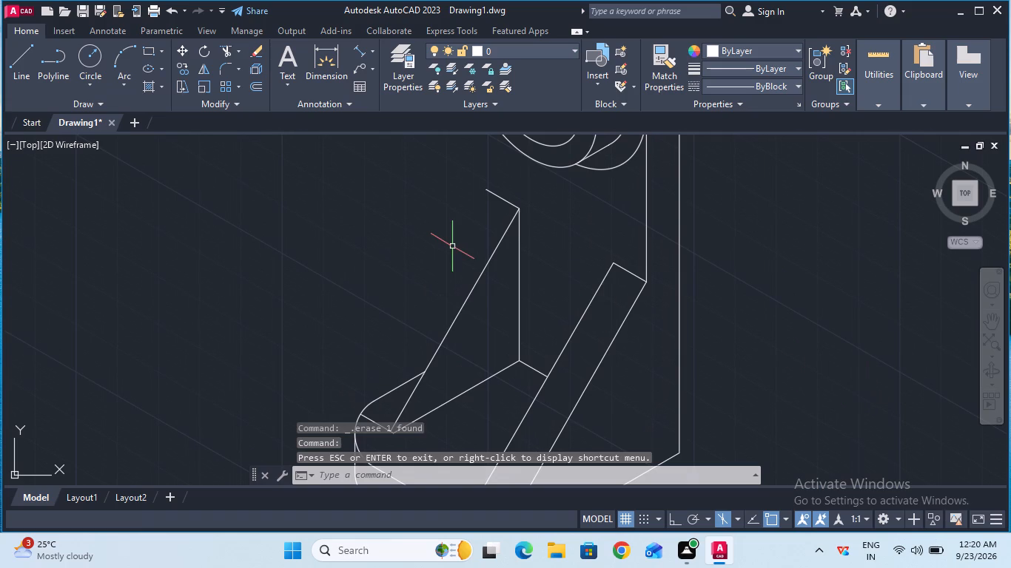
{"action": "left_click", "coordinate": [10, 70]}
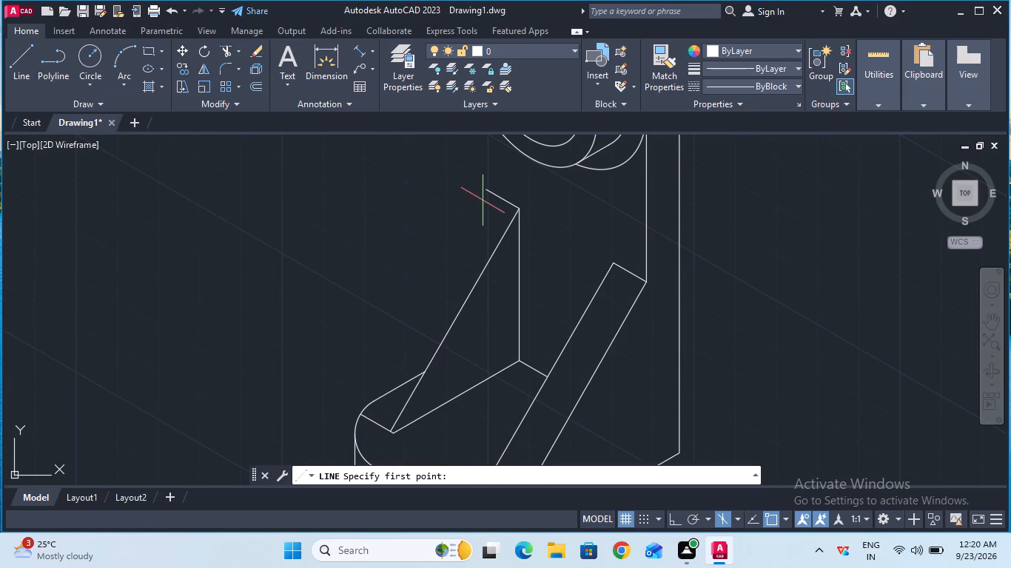
{"action": "left_click", "coordinate": [486, 192]}
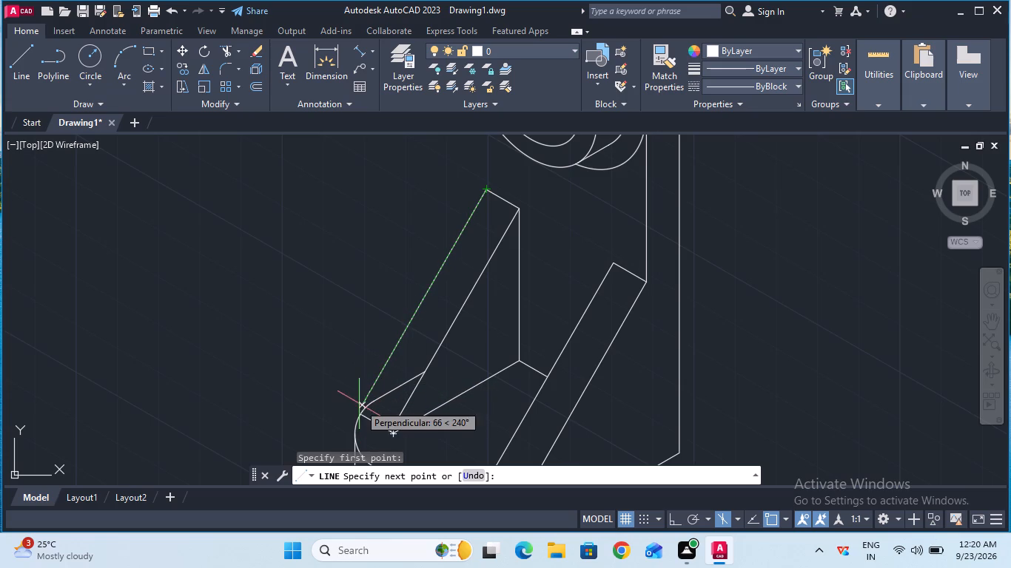
{"action": "left_click", "coordinate": [357, 406]}
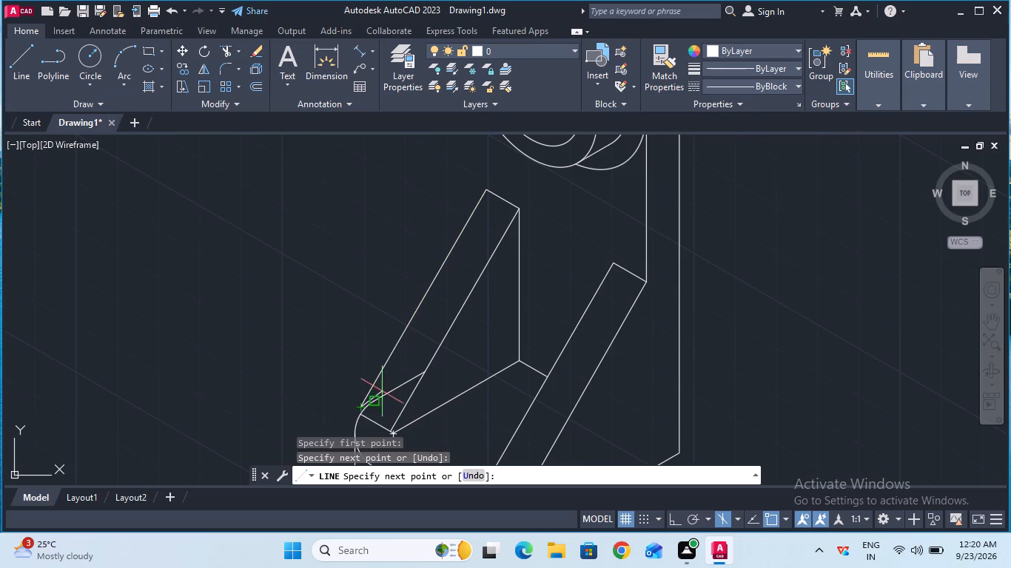
{"action": "key", "text": "Escape"}
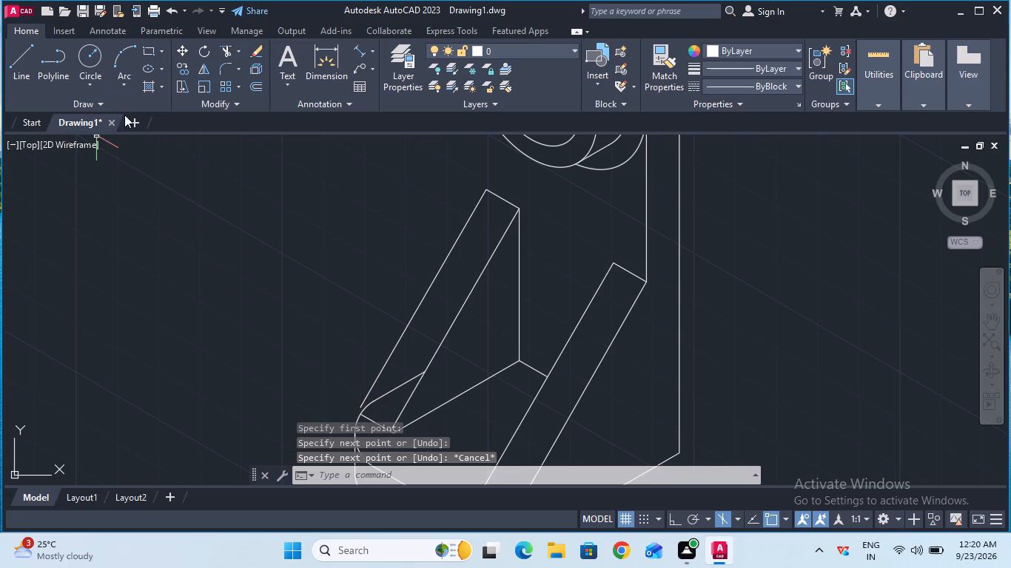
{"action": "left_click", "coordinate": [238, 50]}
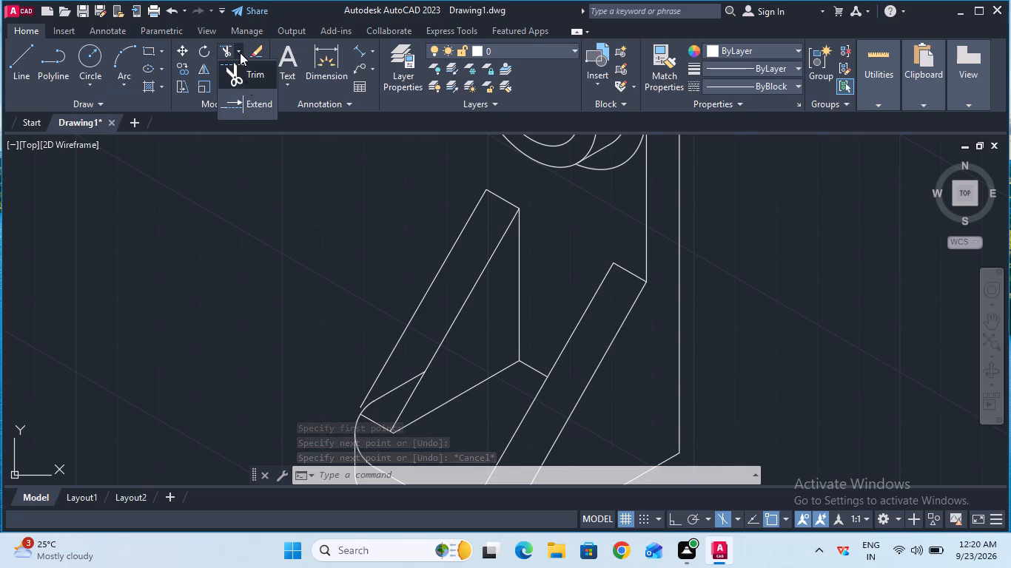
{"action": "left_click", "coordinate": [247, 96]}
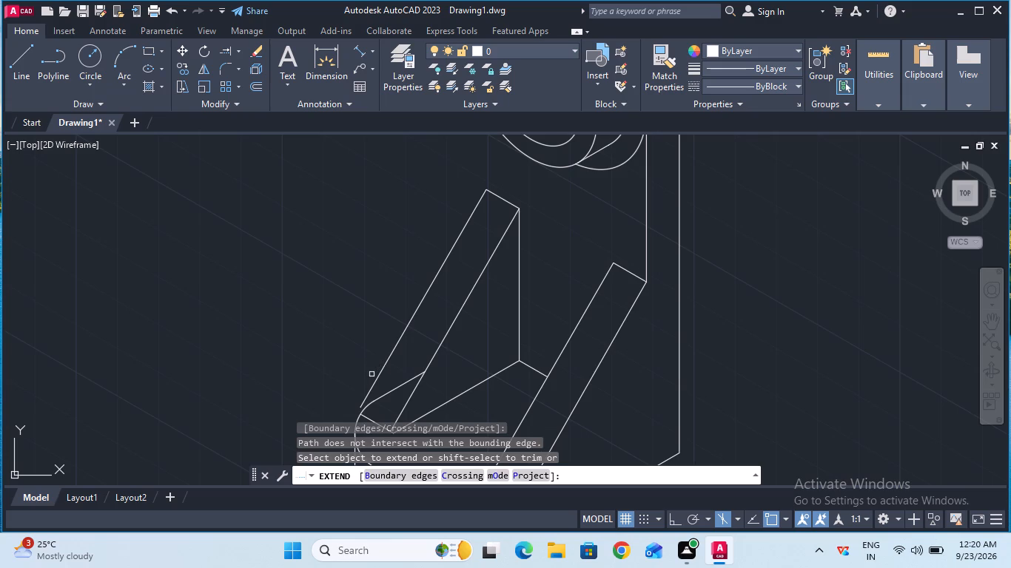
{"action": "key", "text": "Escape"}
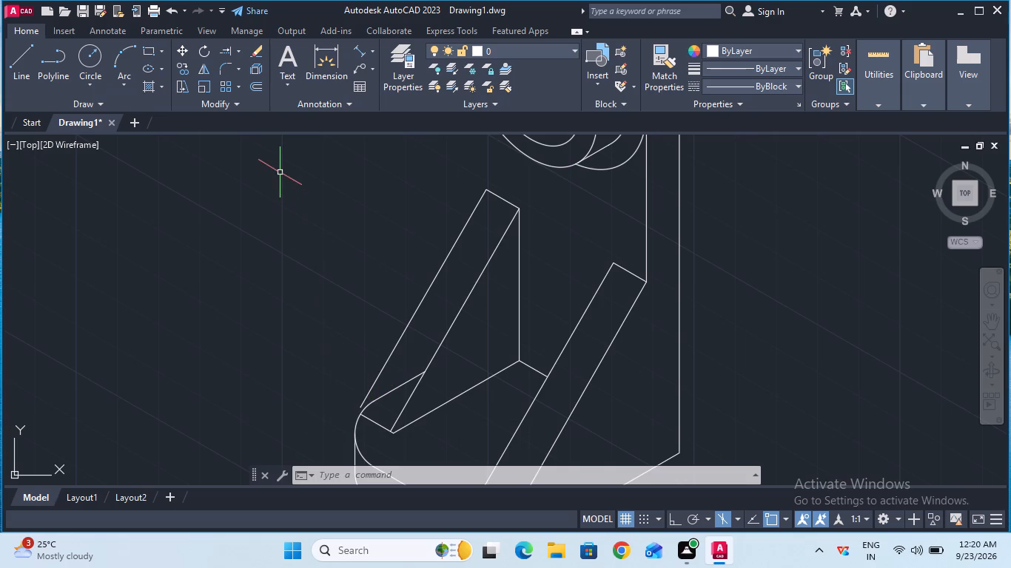
Draw a 1 mm line outward from the lower 10 mm line's outer end at the base plate's rounded corner.
{"action": "left_click", "coordinate": [24, 78]}
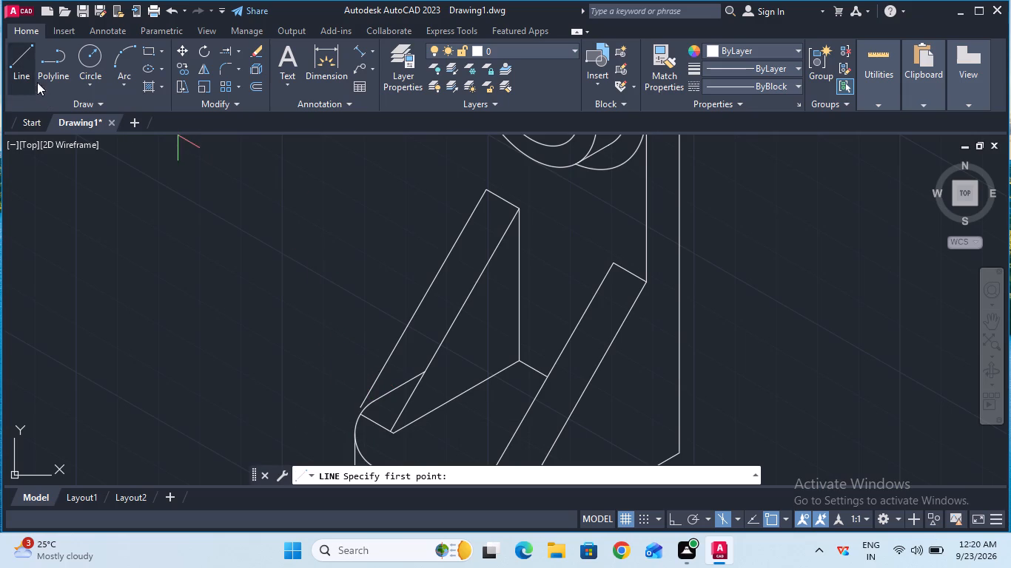
{"action": "left_click", "coordinate": [360, 414]}
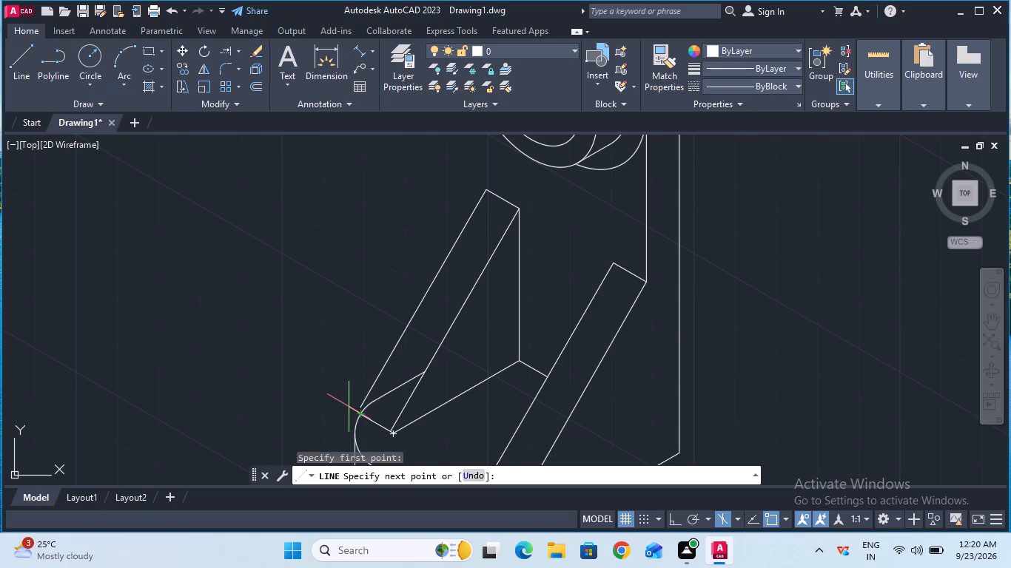
{"action": "key", "text": "1"}
{"action": "key", "text": "Return"}
{"action": "key", "text": "Escape"}
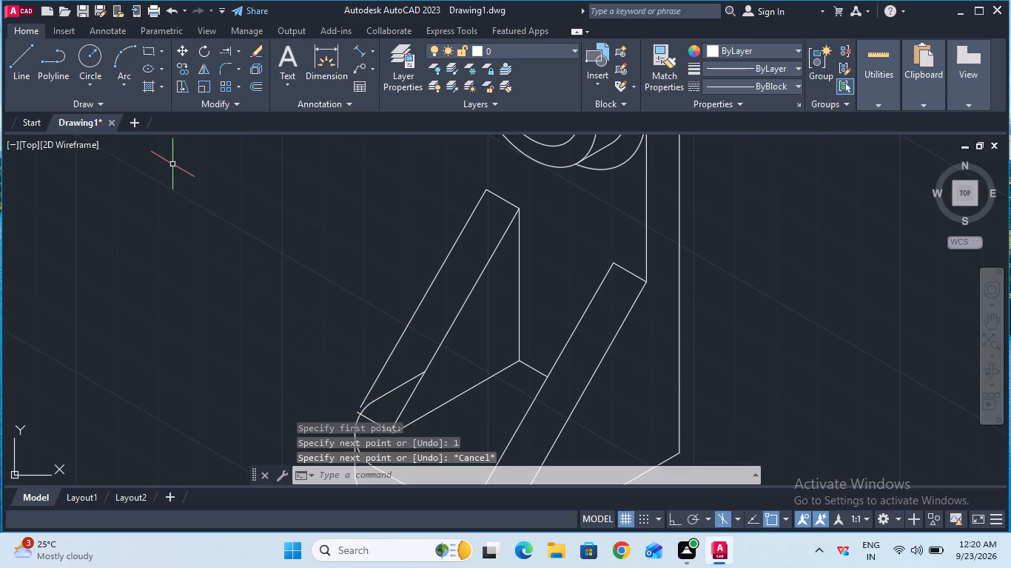
Extend the outer sloping rib line down to the 1 mm line.
{"action": "left_click", "coordinate": [224, 50]}
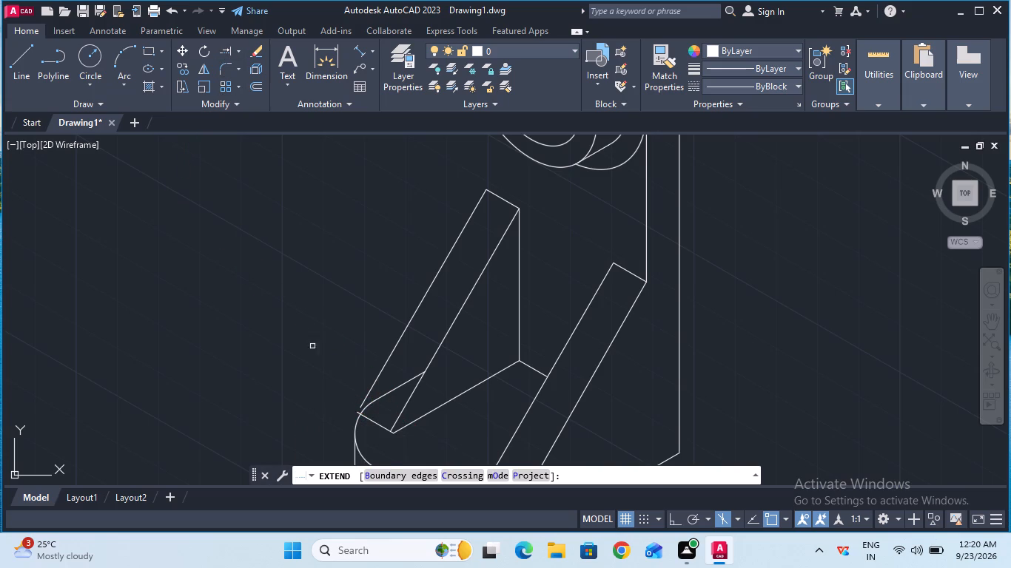
{"action": "left_click", "coordinate": [364, 402]}
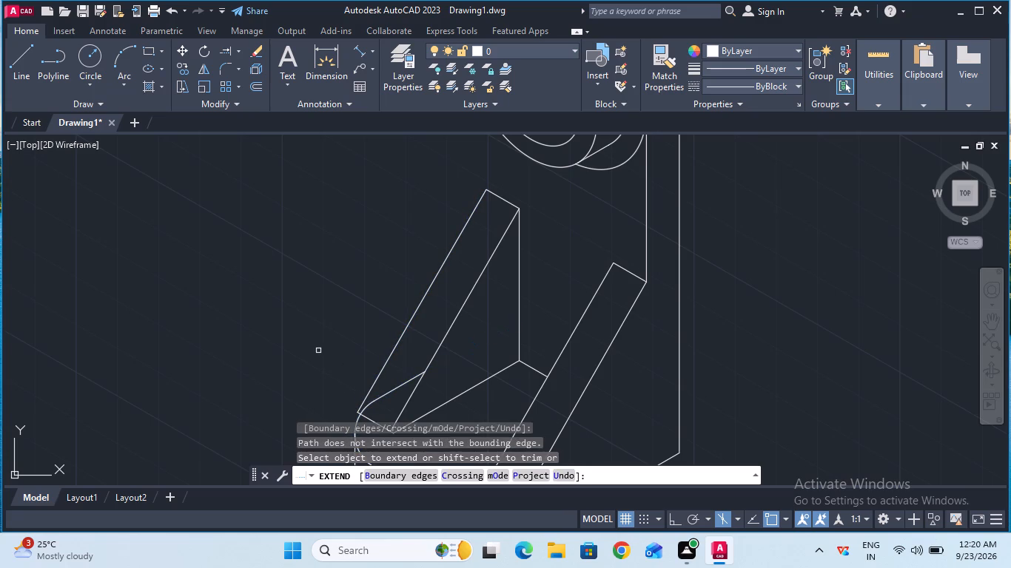
{"action": "key", "text": "Escape"}
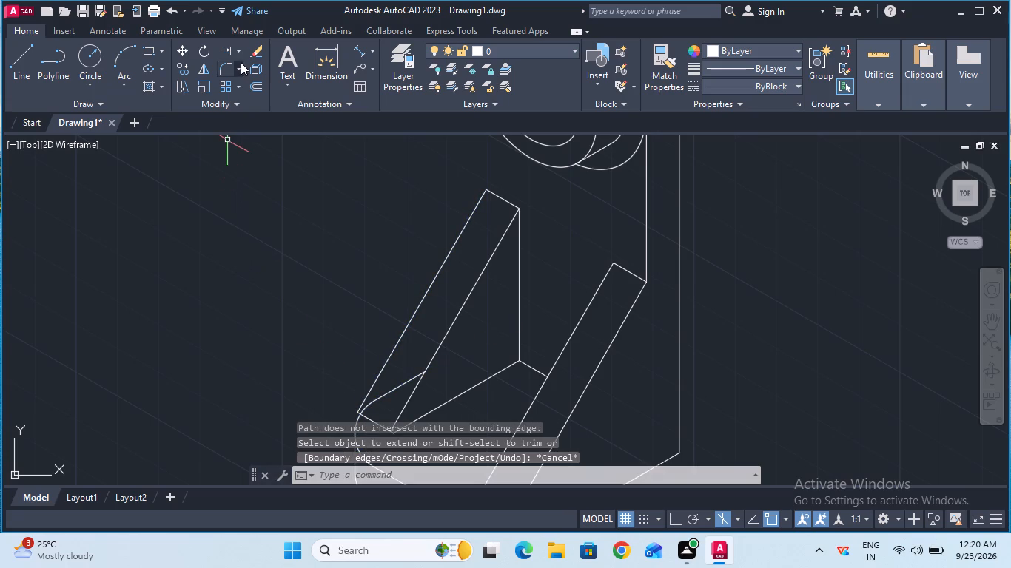
Trim the base plate's upper edge and rounded-corner arc where they cross the second rib's sloping face.
{"action": "left_click", "coordinate": [238, 57]}
{"action": "left_click", "coordinate": [252, 85]}
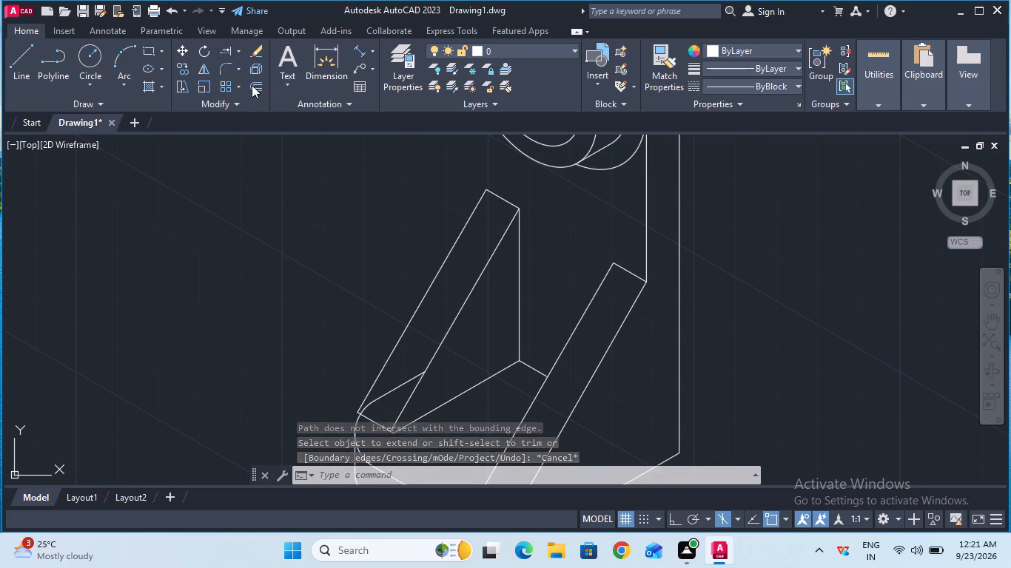
{"action": "left_click", "coordinate": [391, 390]}
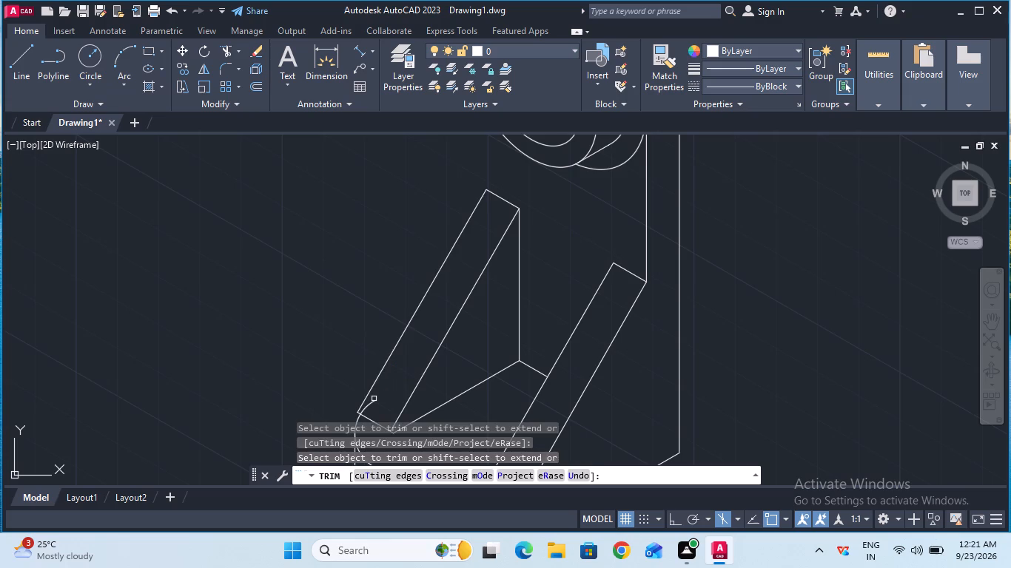
{"action": "left_click", "coordinate": [369, 407]}
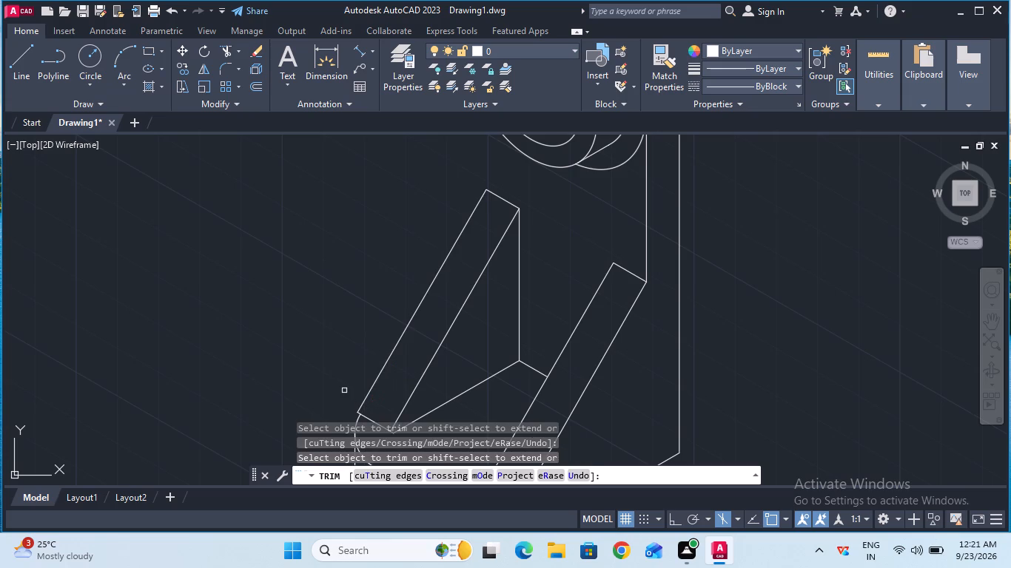
{"action": "key", "text": "Escape"}
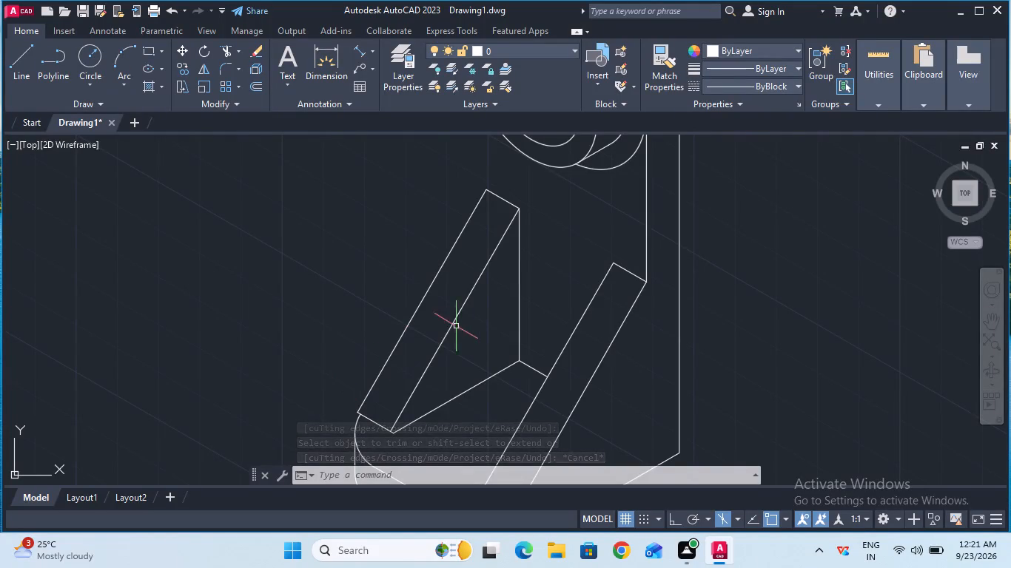
Draw a 4 mm vertical line upward from the outer upper corner of the second rib.
{"action": "scroll", "coordinate": [477, 325], "scroll_direction": "down", "scroll_amount": 2, "text": "ctrl"}
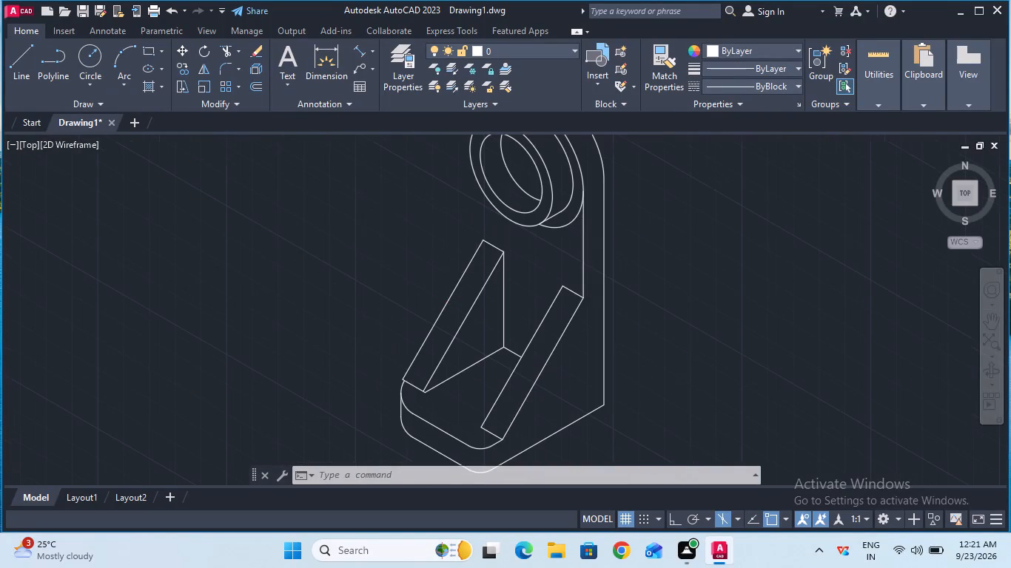
{"action": "left_click_drag", "start_coordinate": [361, 175], "coordinate": [350, 169]}
{"action": "left_click", "coordinate": [226, 157]}
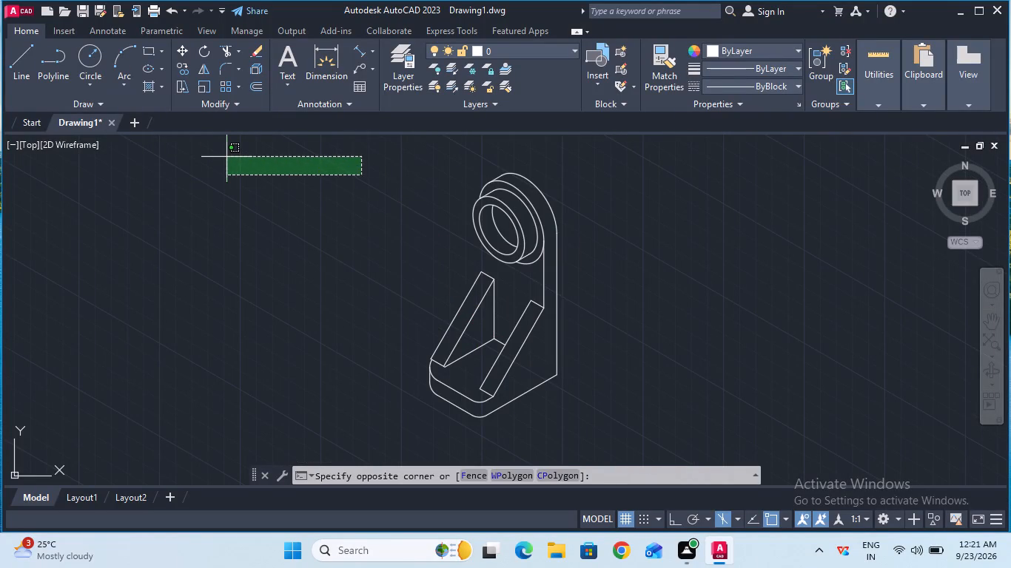
{"action": "left_click", "coordinate": [16, 65]}
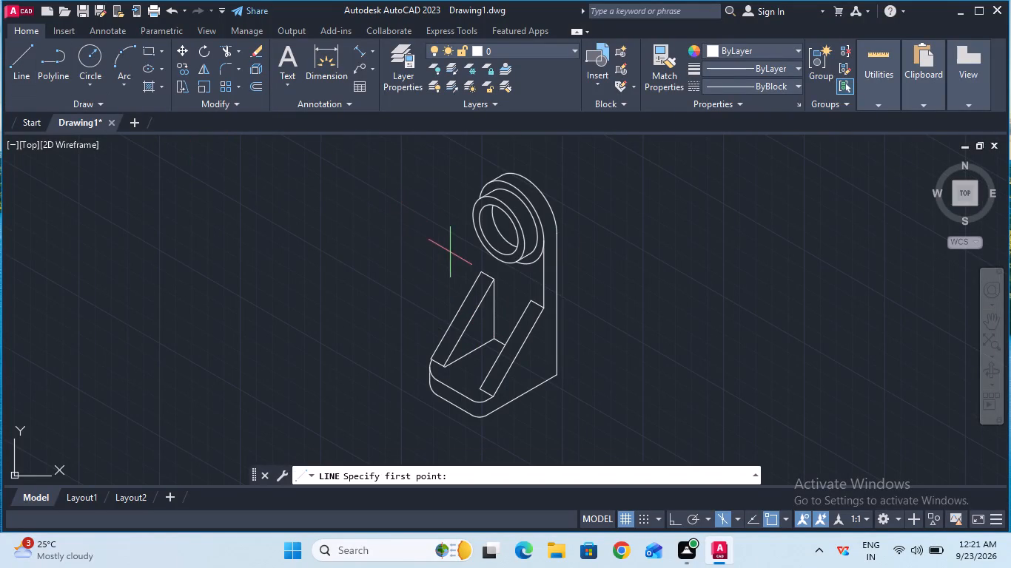
{"action": "left_click", "coordinate": [483, 270]}
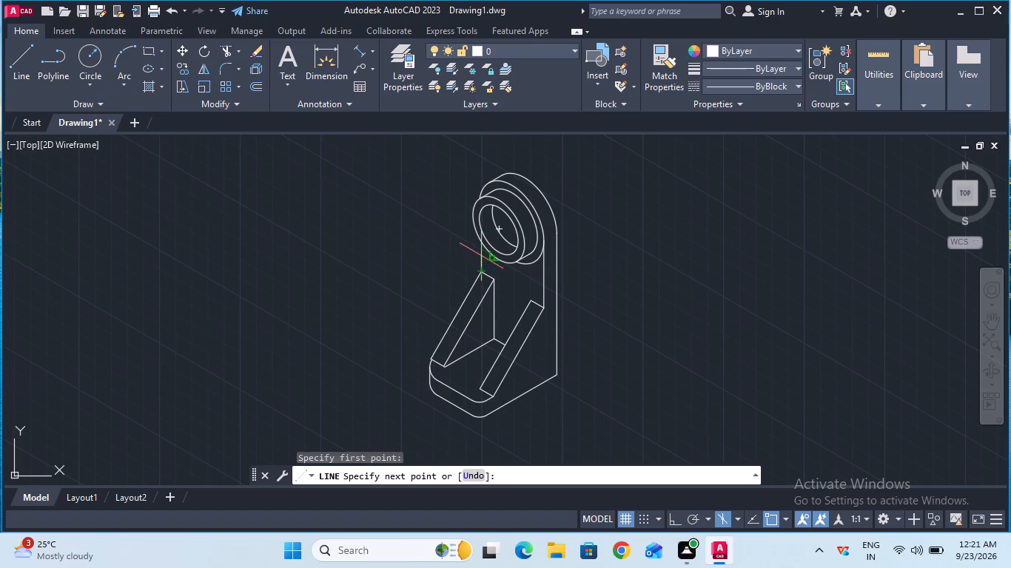
{"action": "key", "text": "4"}
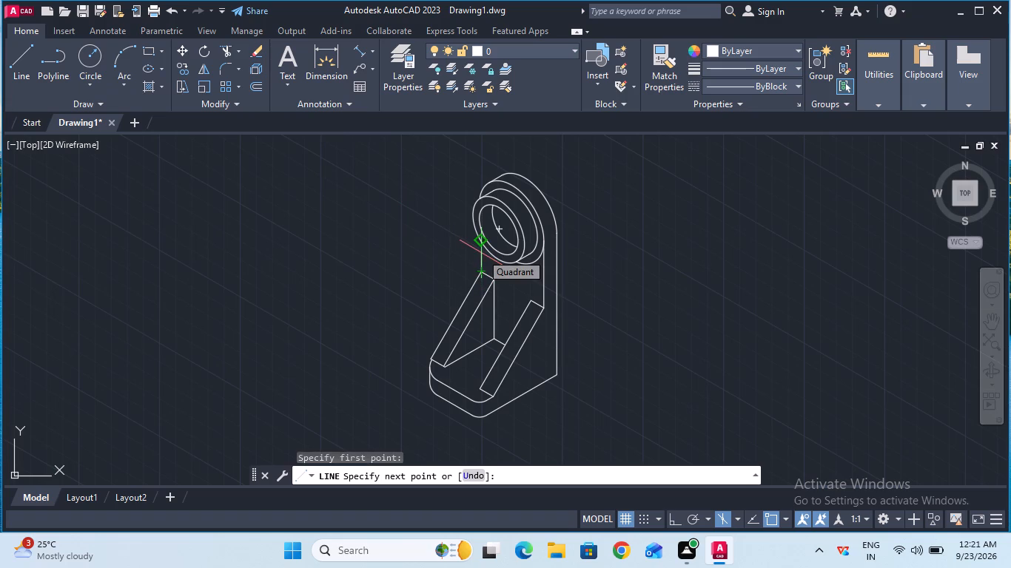
{"action": "key", "text": "Return"}
{"action": "key", "text": "Escape"}
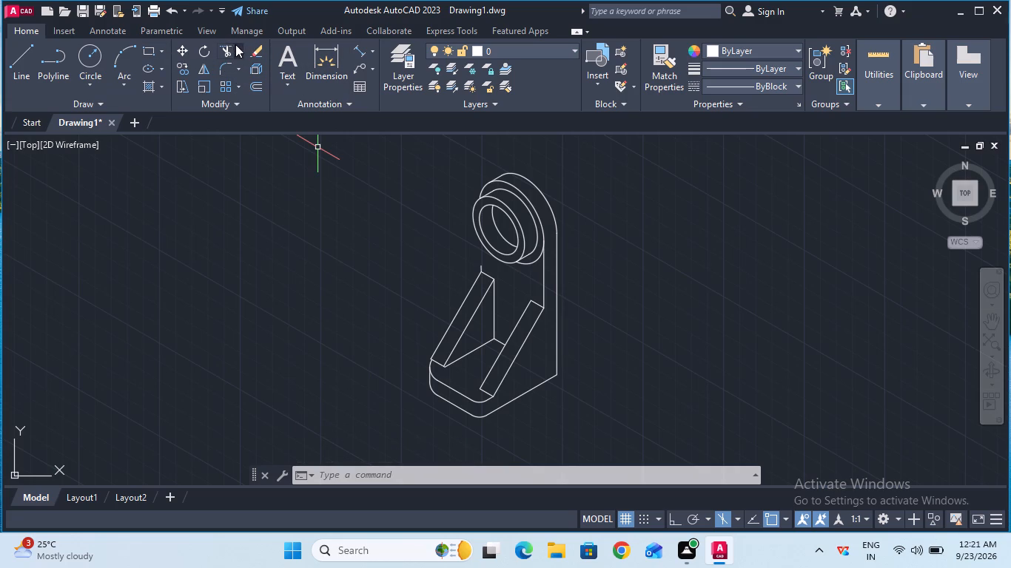
Extend the short vertical line above the second rib up to the boss's outer ellipse.
{"action": "left_click", "coordinate": [238, 47]}
{"action": "left_click", "coordinate": [245, 95]}
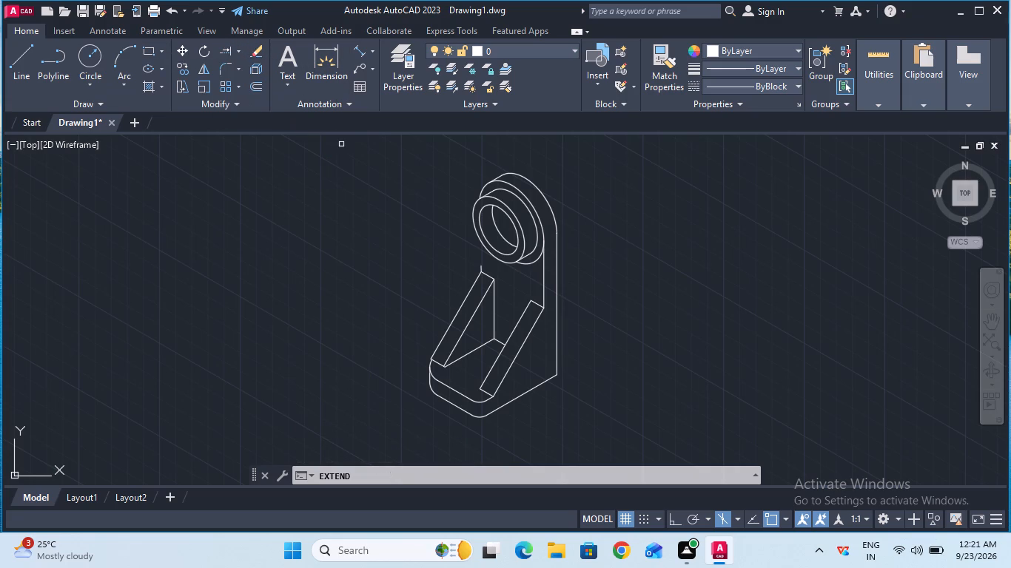
{"action": "left_click", "coordinate": [482, 265]}
{"action": "key", "text": "Escape"}
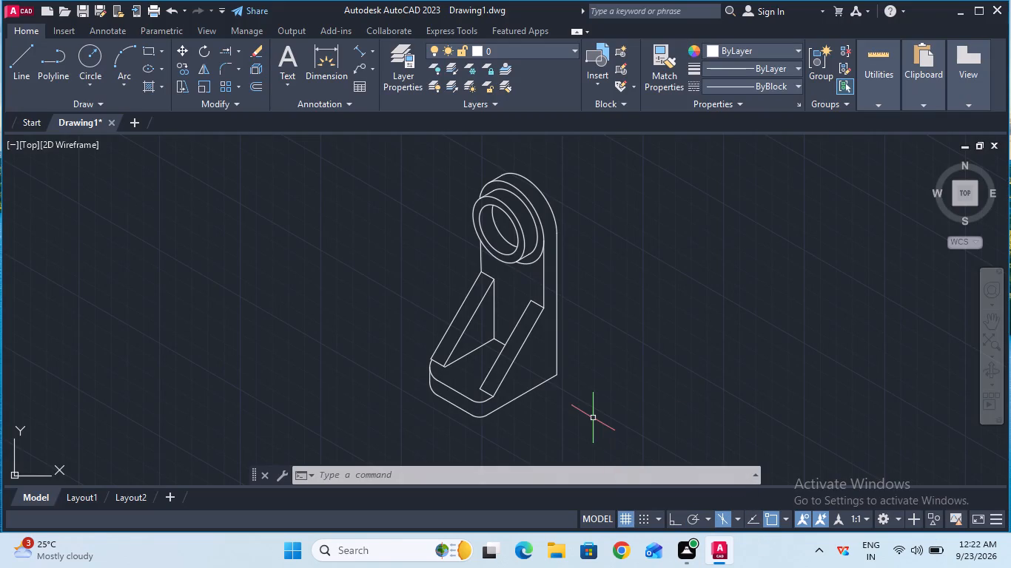
Draw a vertical line in CENTER linetype between the midpoints of the base plate's lower and upper front edges.
{"action": "scroll", "coordinate": [591, 416], "scroll_direction": "up", "scroll_amount": 1, "text": "ctrl"}
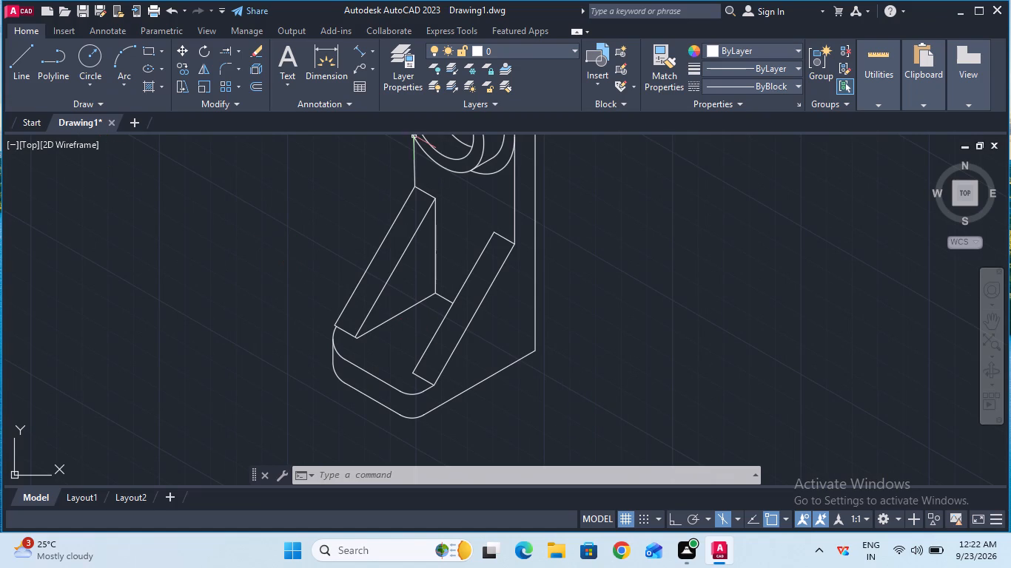
{"action": "left_click", "coordinate": [774, 81]}
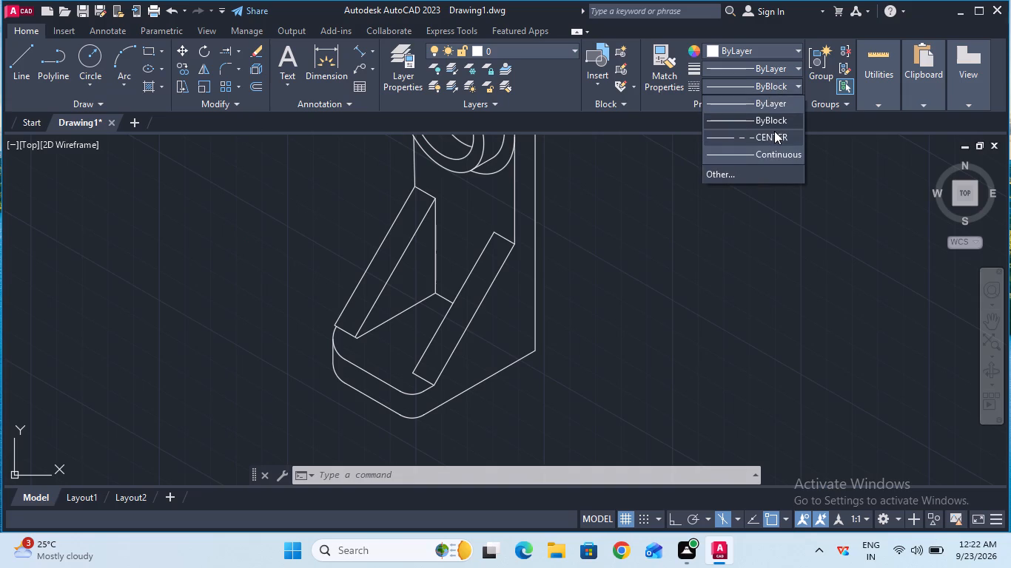
{"action": "left_click", "coordinate": [774, 131]}
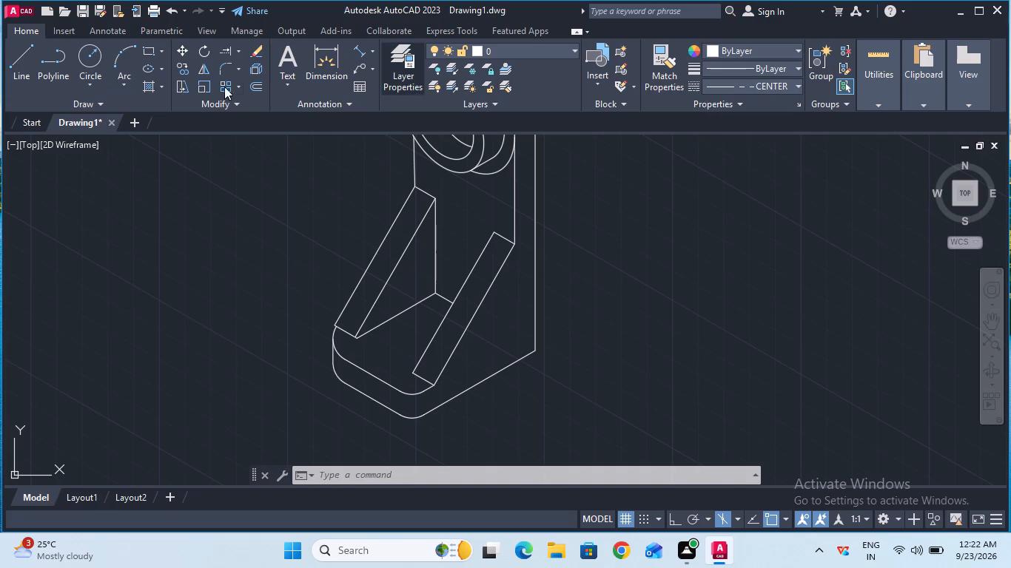
{"action": "left_click", "coordinate": [23, 77]}
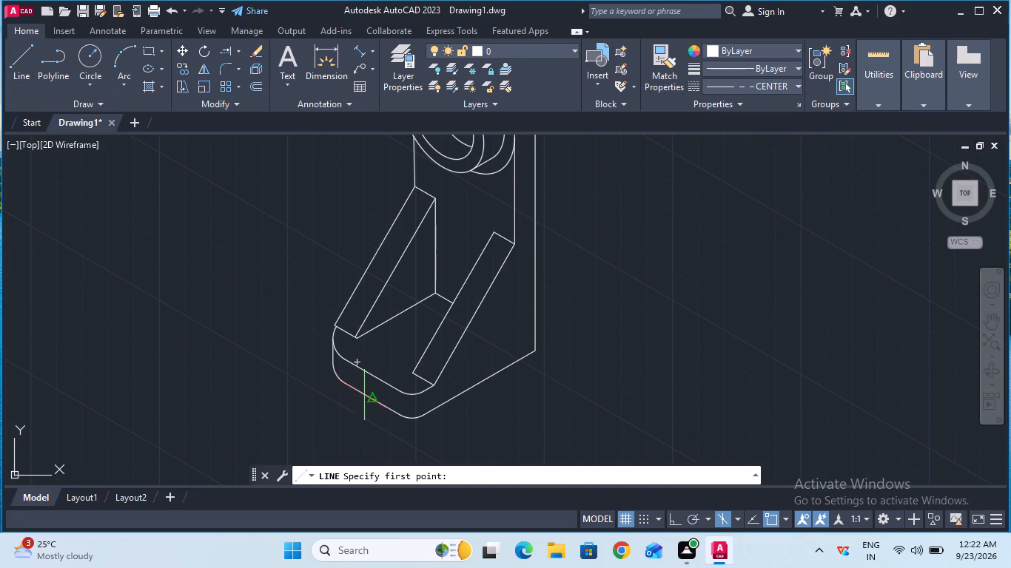
{"action": "left_click", "coordinate": [374, 397]}
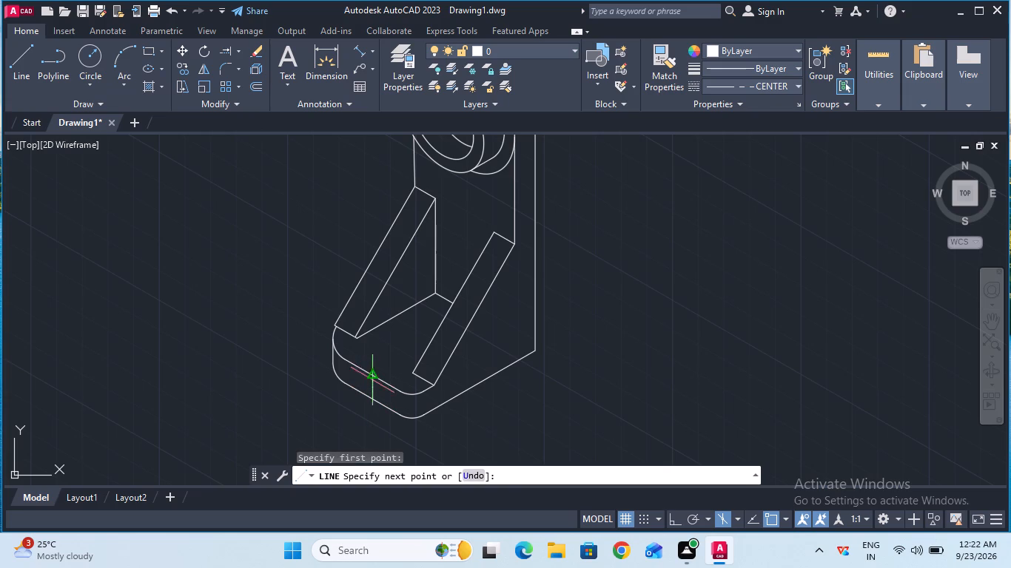
{"action": "left_click", "coordinate": [372, 379]}
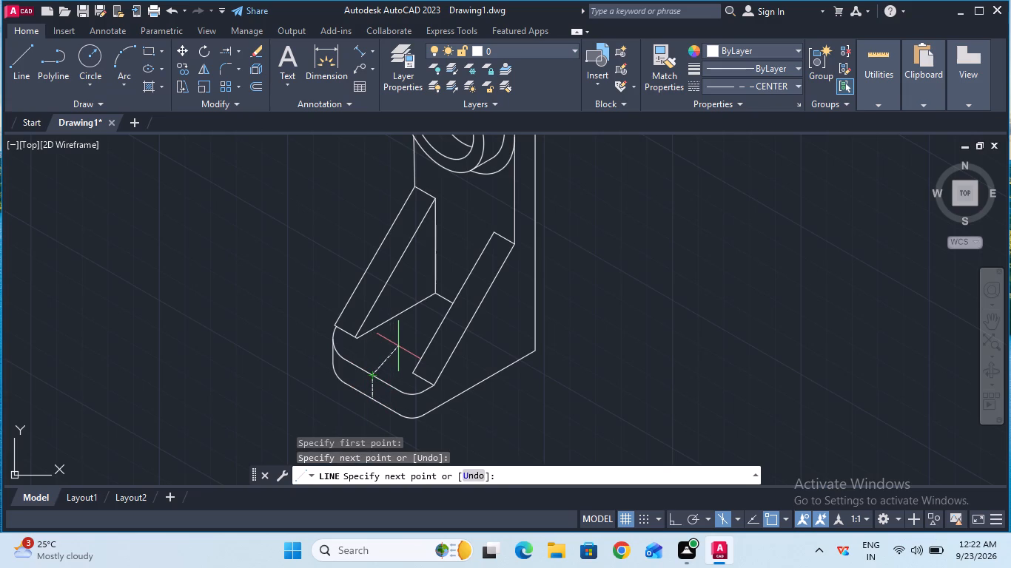
{"action": "key", "text": "F8"}
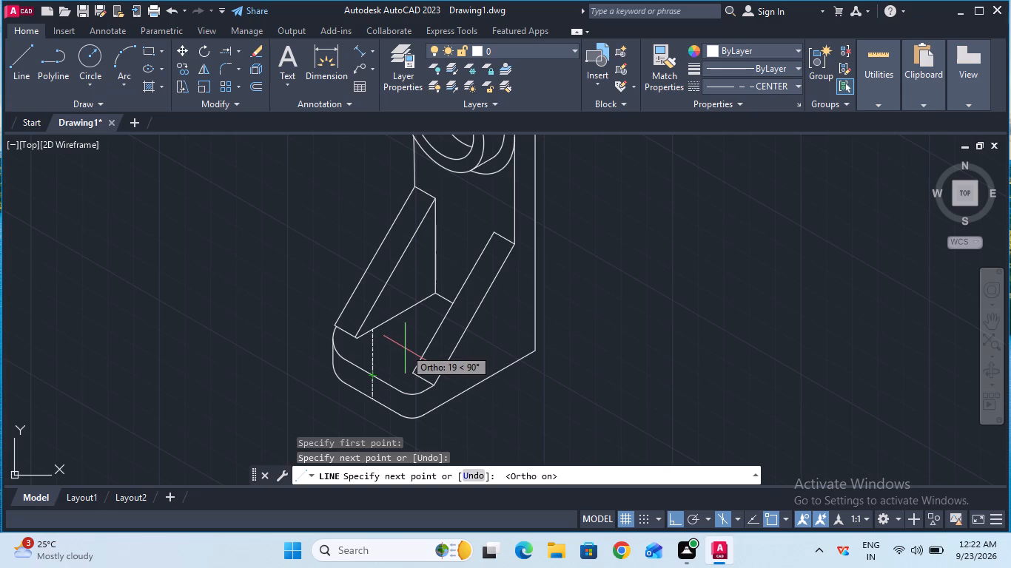
{"action": "key", "text": "F5"}
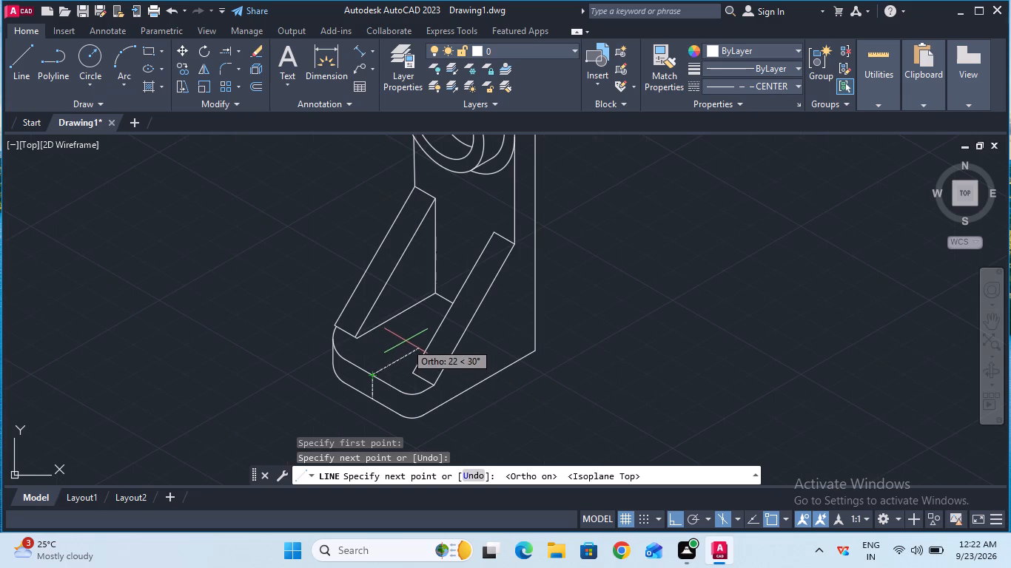
{"action": "key", "text": "Escape"}
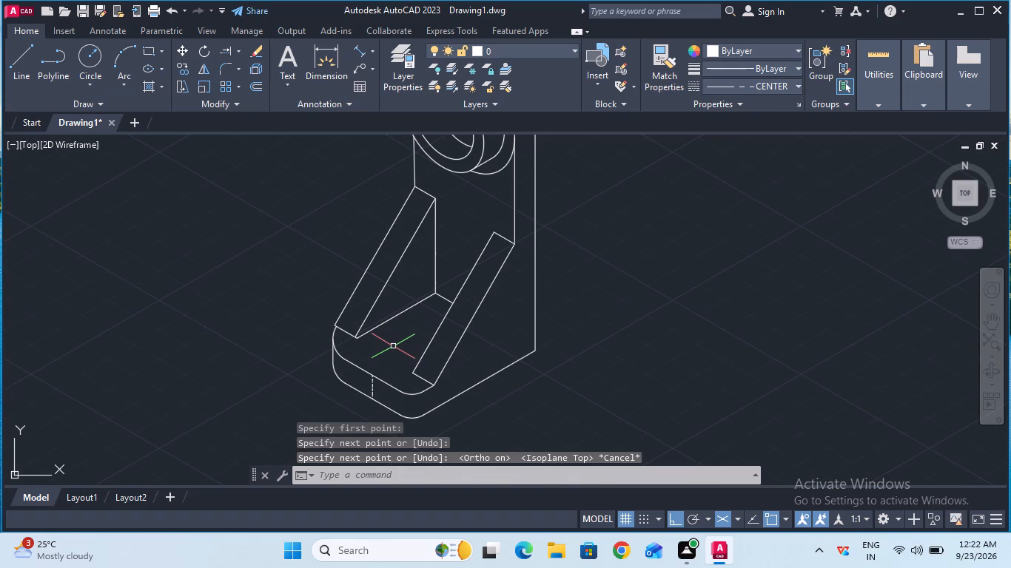
Erase the inner sloping line of the second rib.
{"action": "scroll", "coordinate": [351, 335], "scroll_direction": "up", "scroll_amount": 2, "text": "ctrl"}
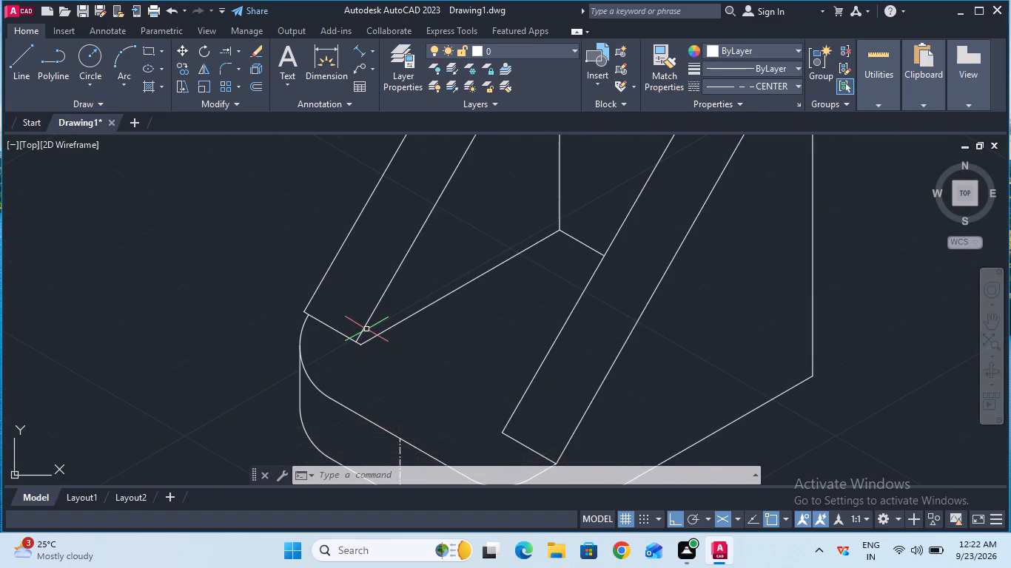
{"action": "scroll", "coordinate": [366, 329], "scroll_direction": "down", "scroll_amount": 2, "text": "ctrl"}
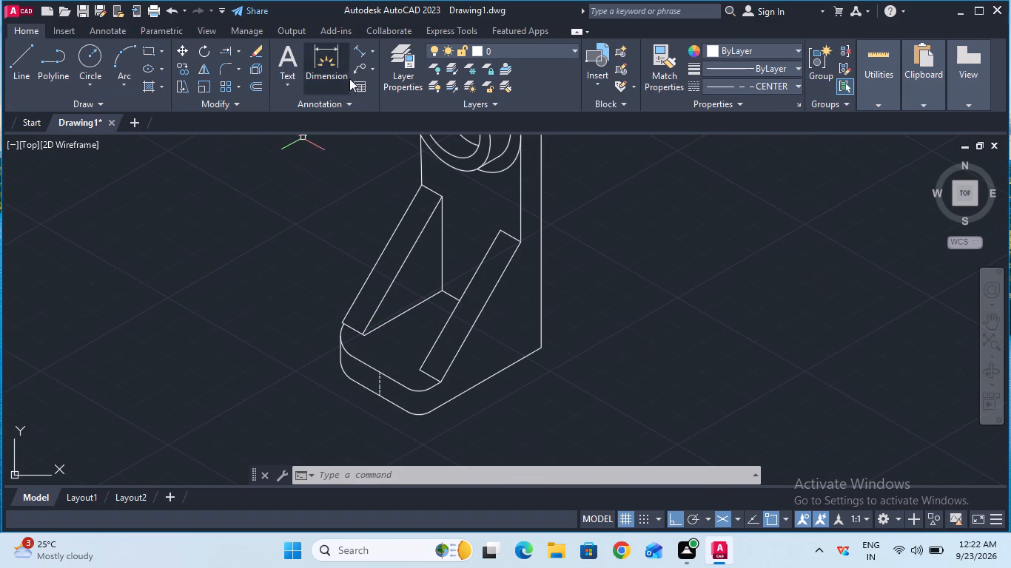
{"action": "left_click", "coordinate": [249, 54]}
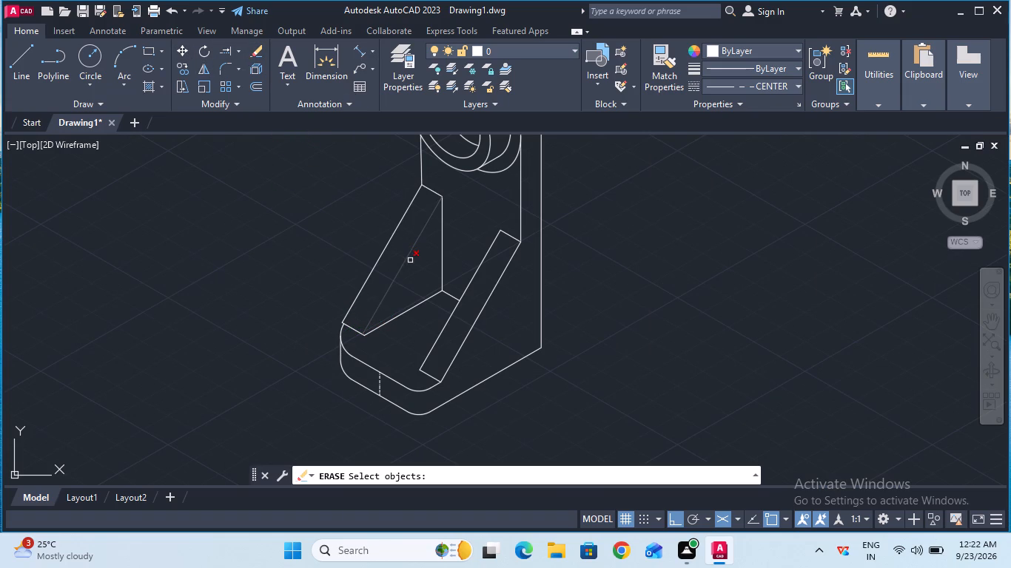
{"action": "left_click", "coordinate": [408, 257]}
{"action": "key", "text": "Return"}
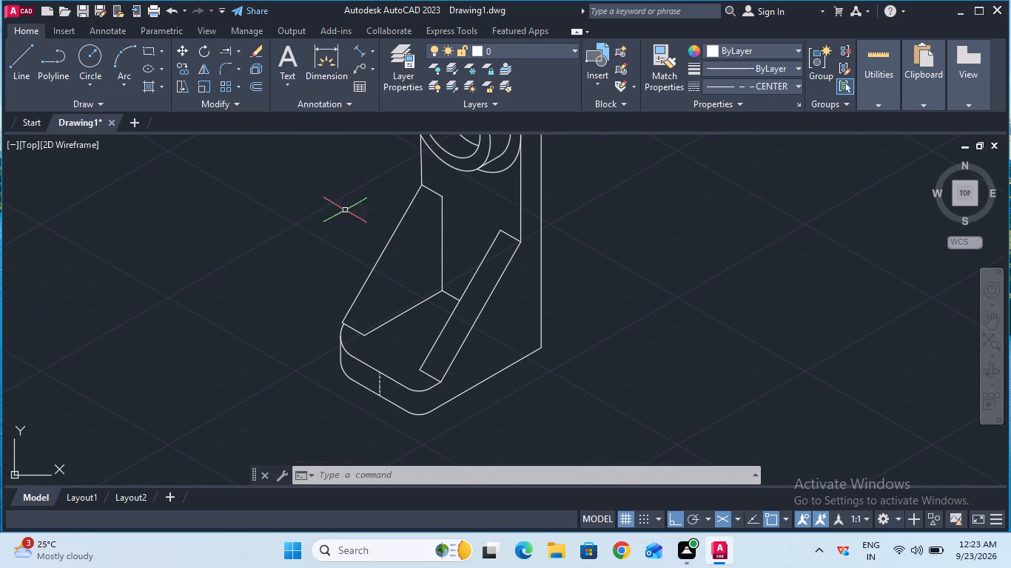
Redraw the second rib's inner sloping line from its upper inner corner to the lower inner corner on the base plate.
{"action": "left_click", "coordinate": [29, 61]}
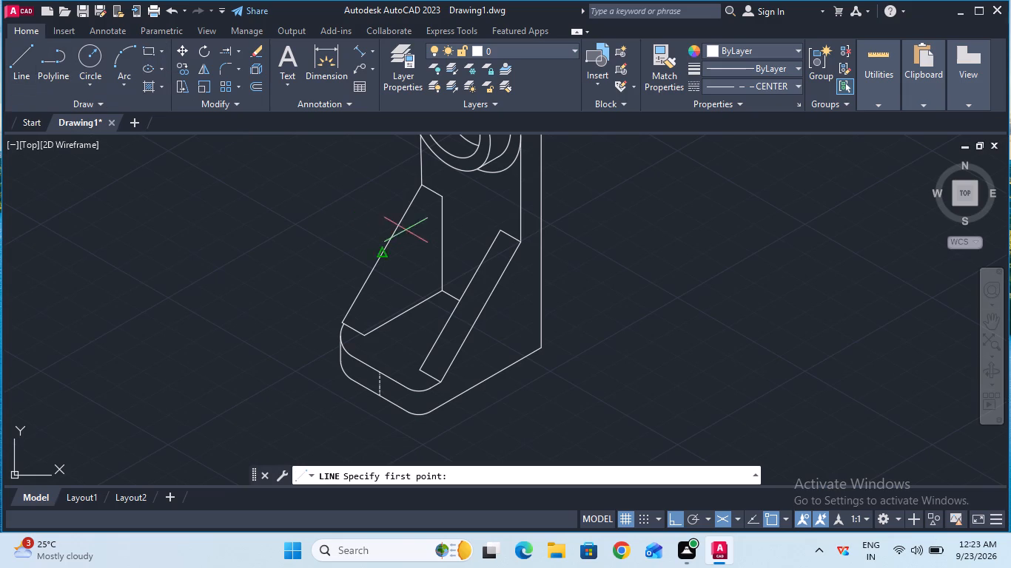
{"action": "left_click", "coordinate": [440, 197]}
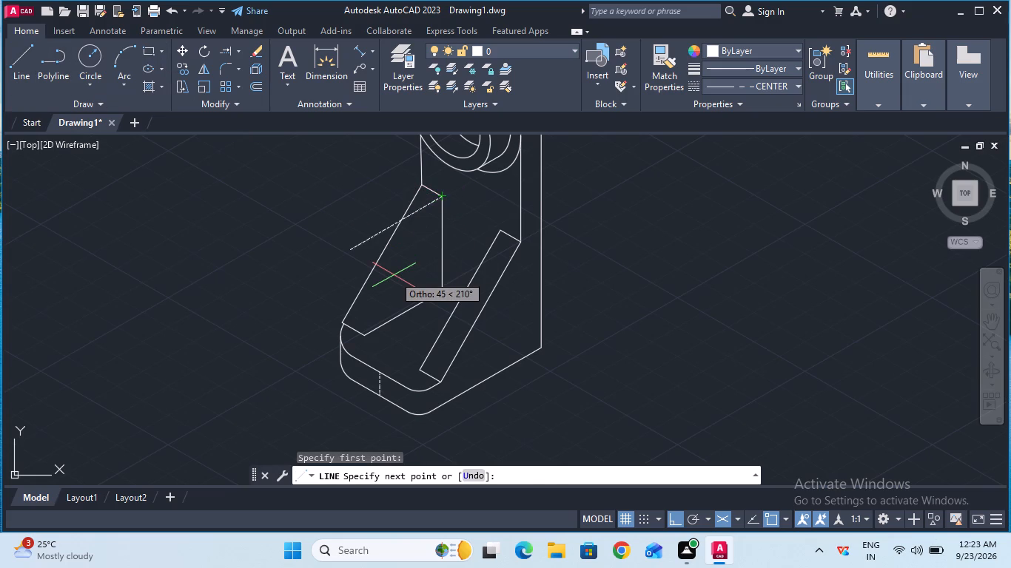
{"action": "key", "text": "F8"}
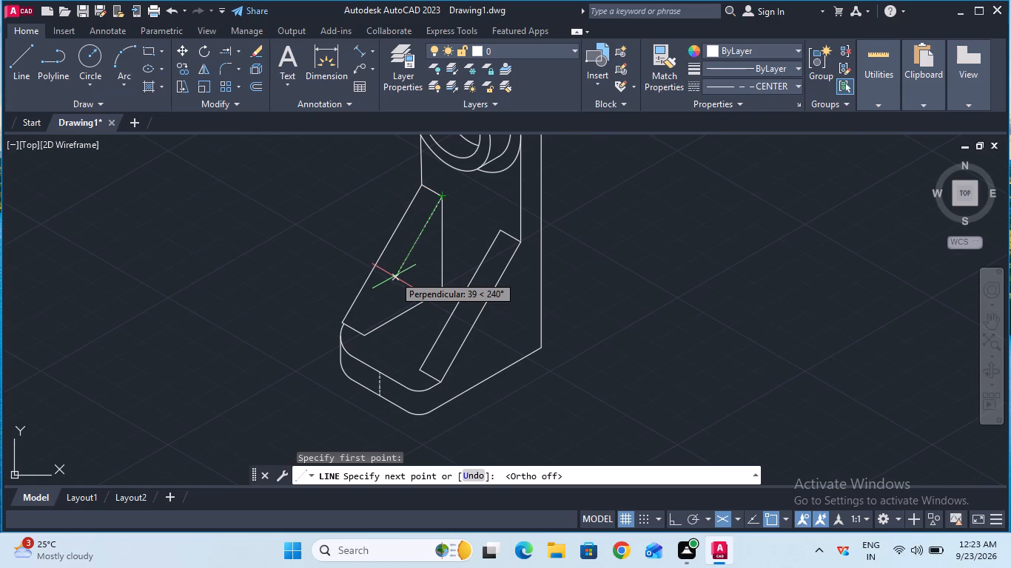
{"action": "left_click", "coordinate": [367, 334]}
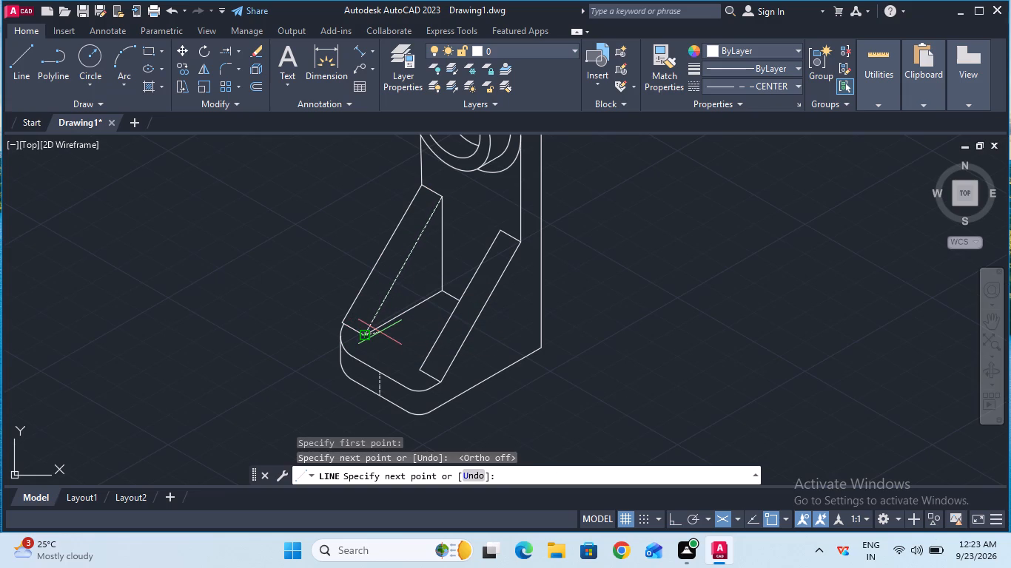
{"action": "key", "text": "Escape"}
Change the linetype of the redrawn inner sloping rib line to ByBlock.
{"action": "left_click", "coordinate": [377, 315]}
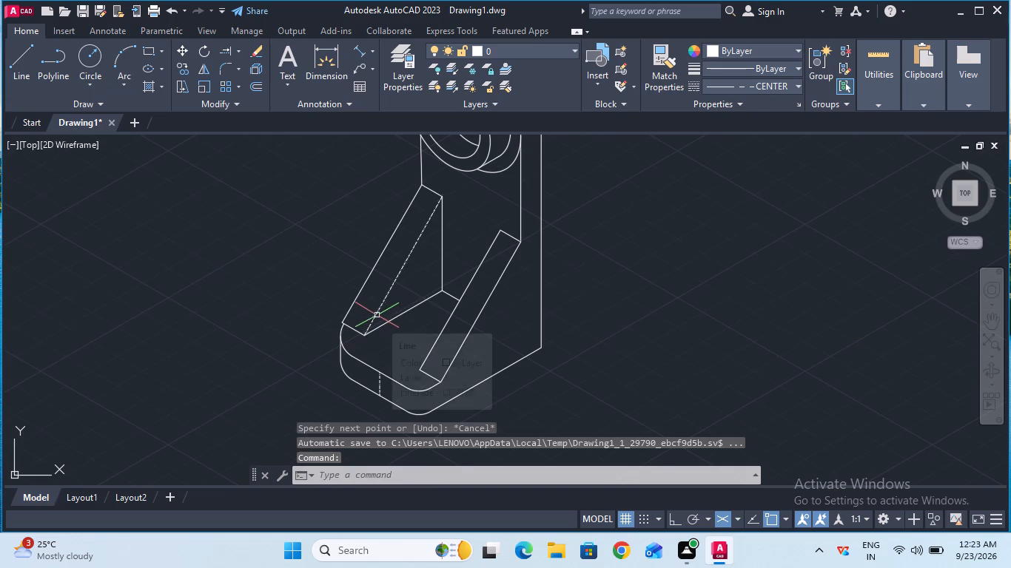
{"action": "key", "text": "p"}
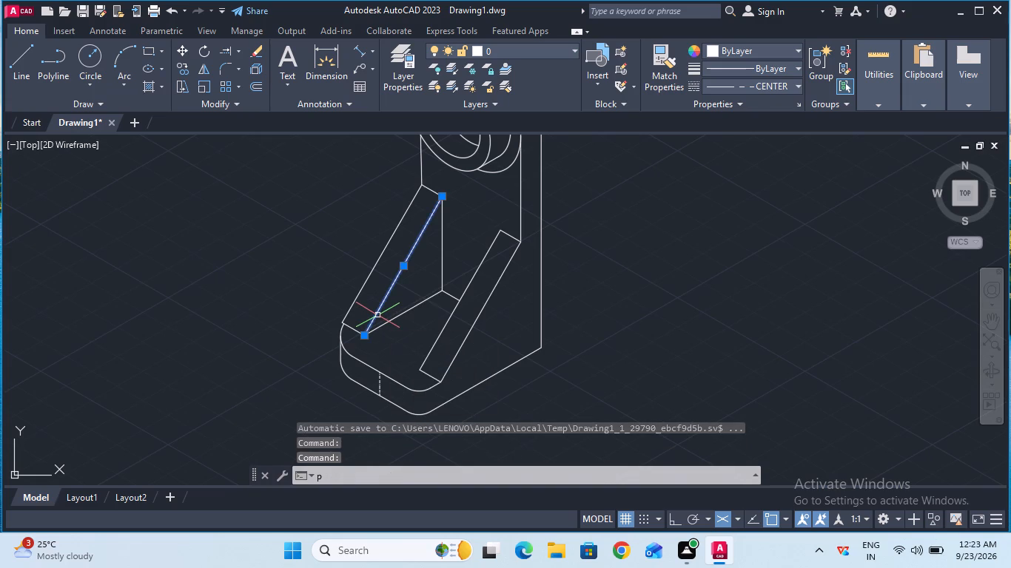
{"action": "key", "text": "r"}
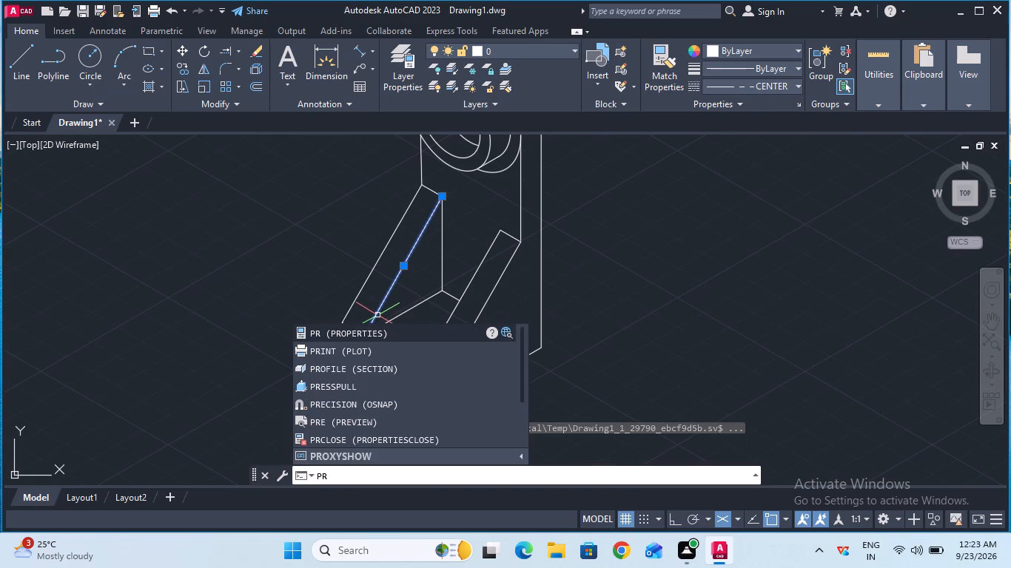
{"action": "left_click", "coordinate": [359, 334]}
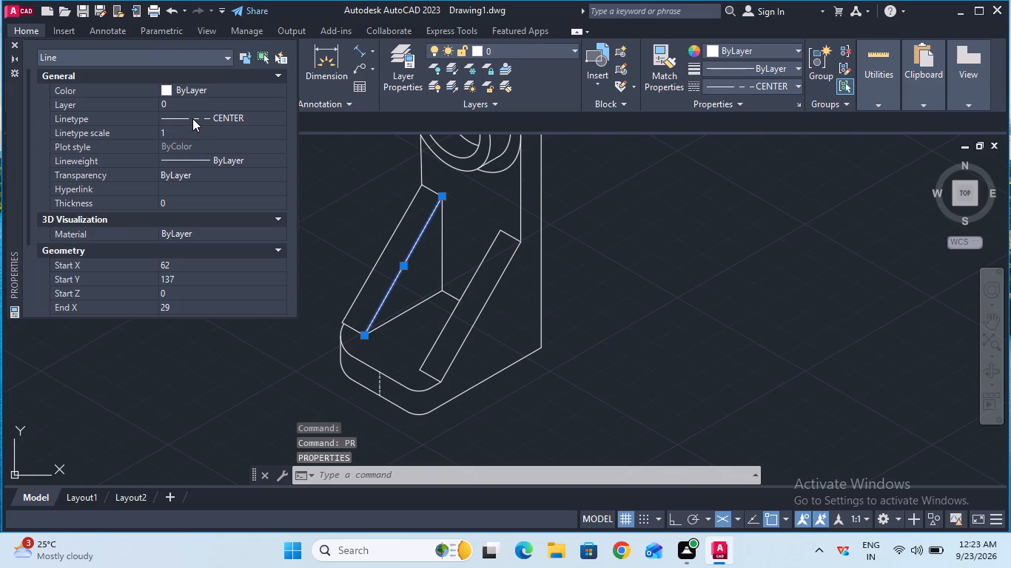
{"action": "left_click", "coordinate": [192, 118]}
{"action": "left_click", "coordinate": [192, 118]}
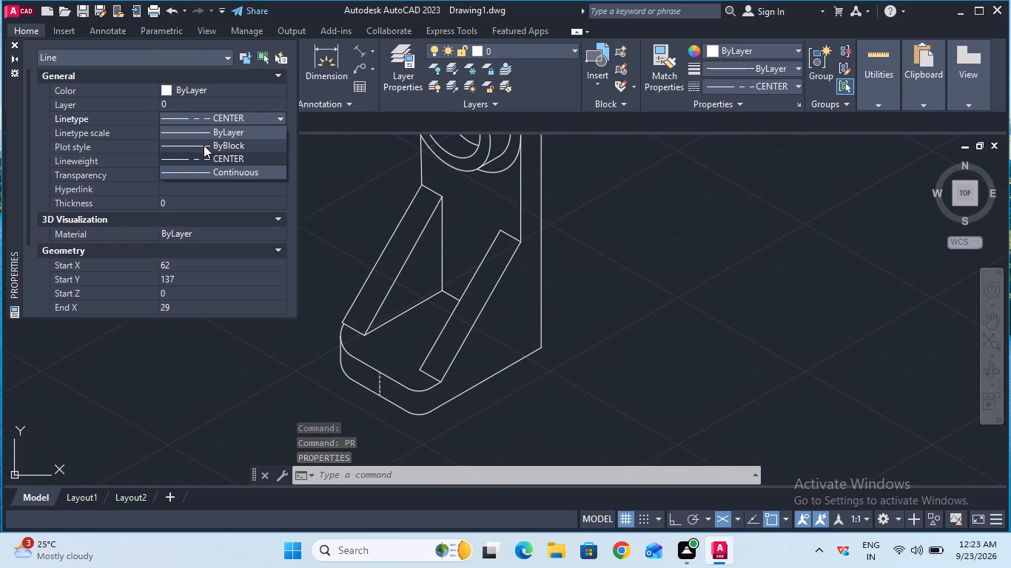
{"action": "left_click", "coordinate": [204, 145]}
{"action": "left_click", "coordinate": [17, 44]}
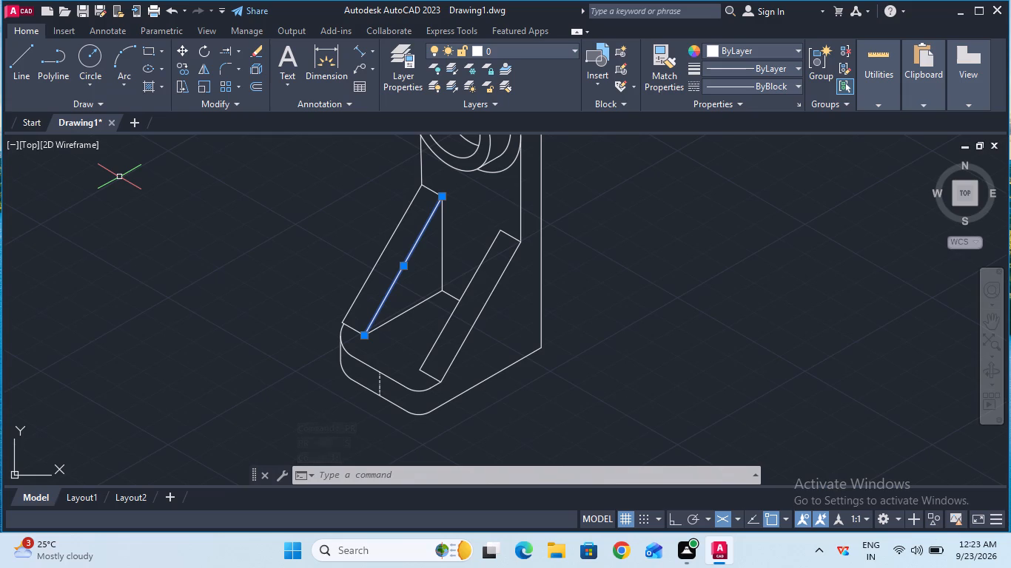
Measure the second rib's lower edge on the base plate using a temporary aligned dimension.
{"action": "key", "text": "Escape"}
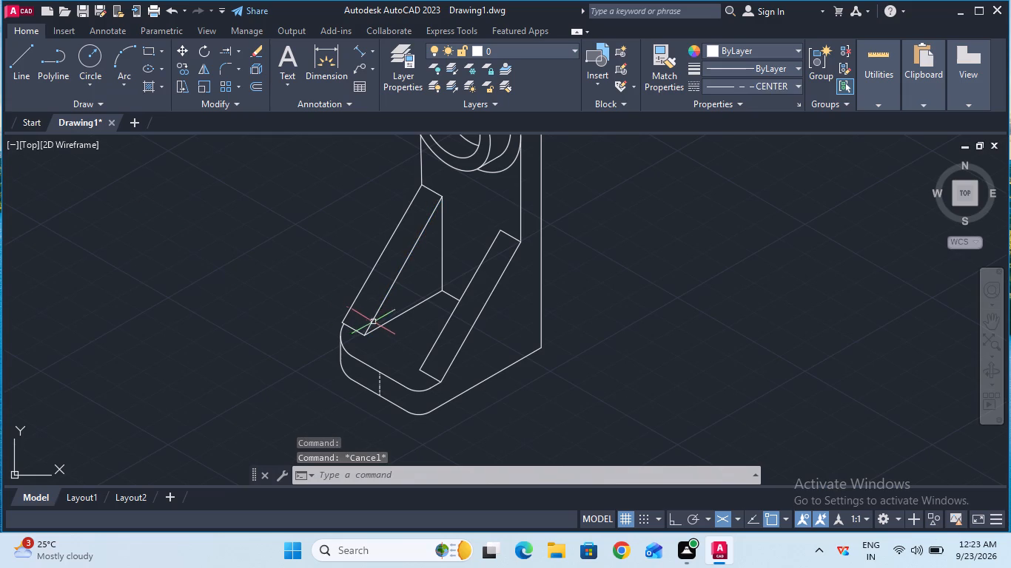
{"action": "scroll", "coordinate": [374, 322], "scroll_direction": "up", "scroll_amount": 2, "text": "ctrl"}
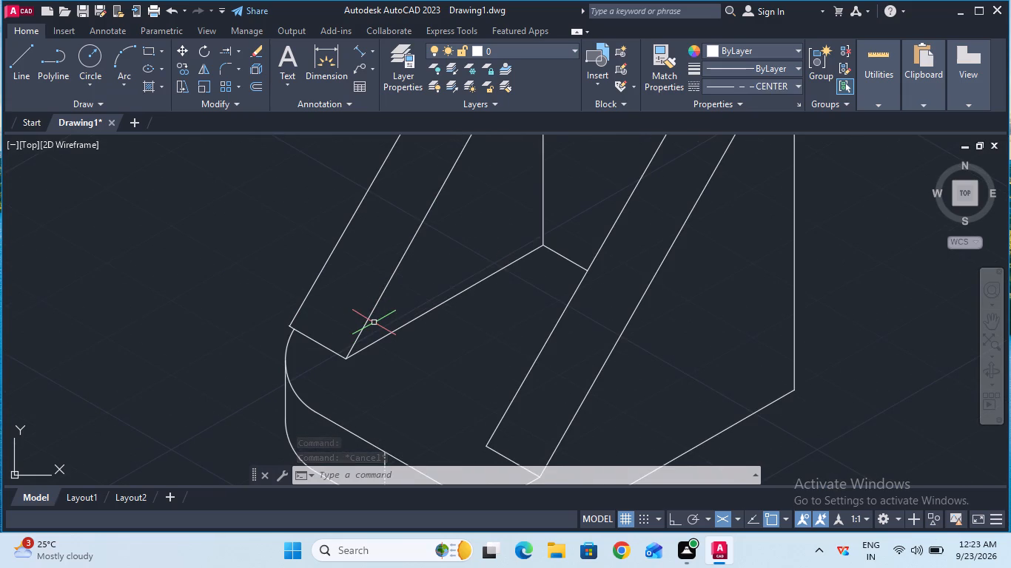
{"action": "left_click", "coordinate": [358, 50]}
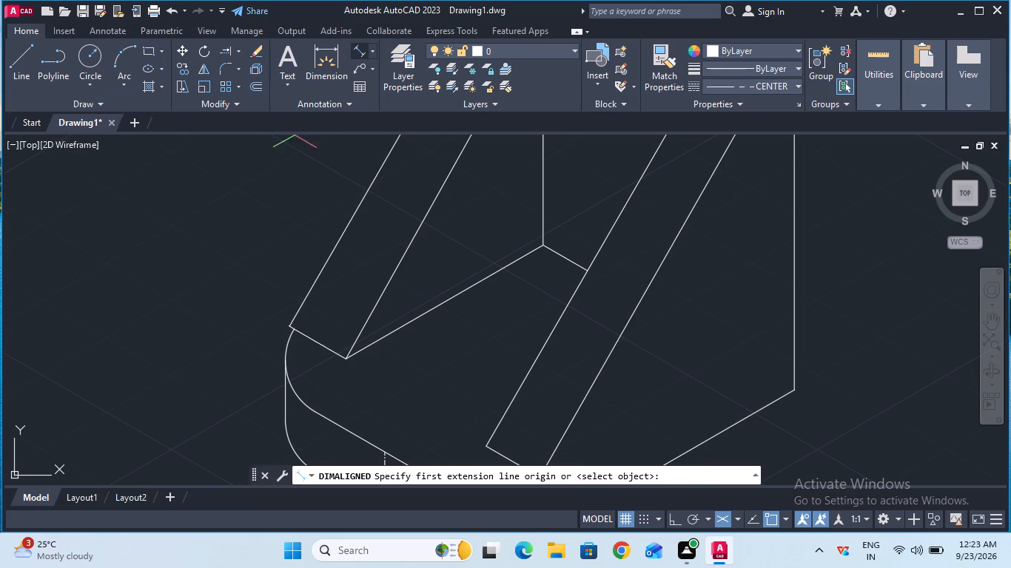
{"action": "double_click", "coordinate": [292, 327]}
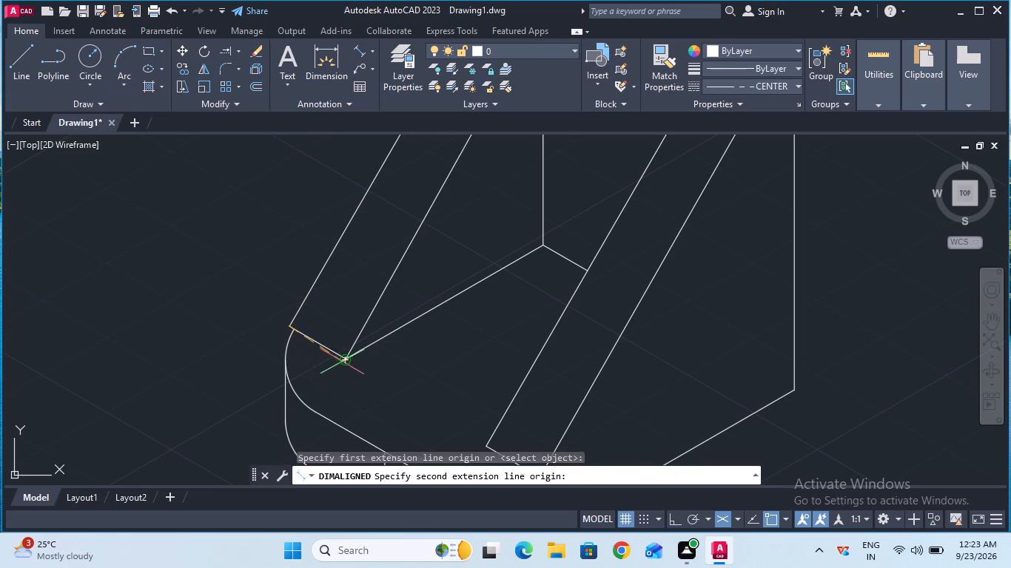
{"action": "left_click", "coordinate": [346, 363]}
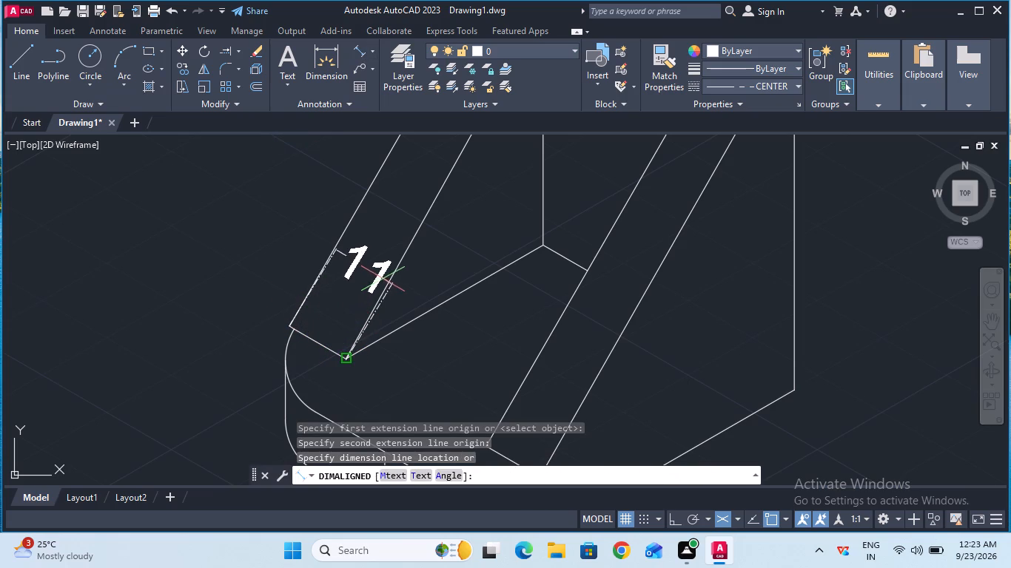
{"action": "key", "text": "Escape"}
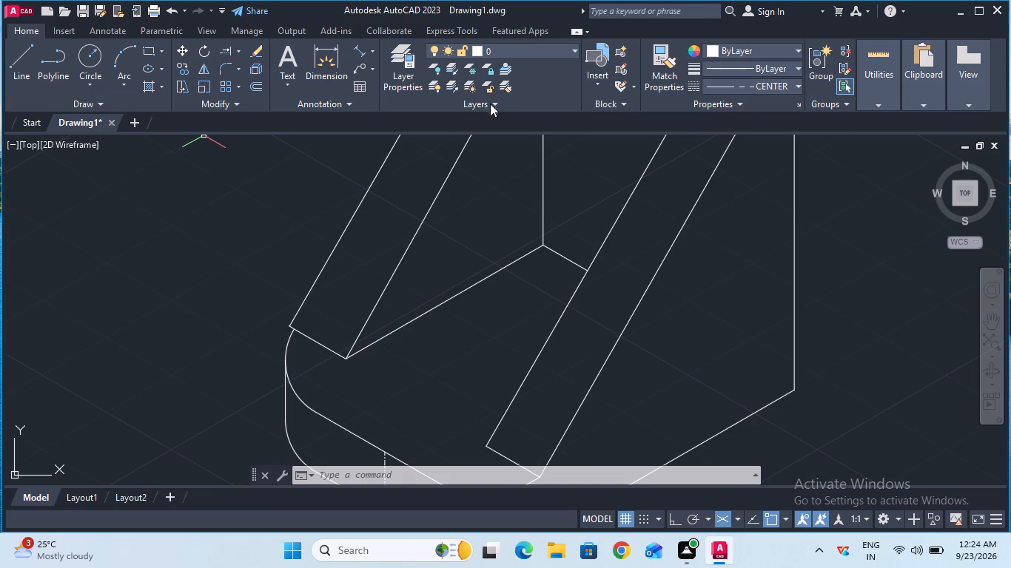
Draw a CENTER-linetype construction line across the base plate between the two ribs' lower inner corners.
{"action": "left_click", "coordinate": [14, 58]}
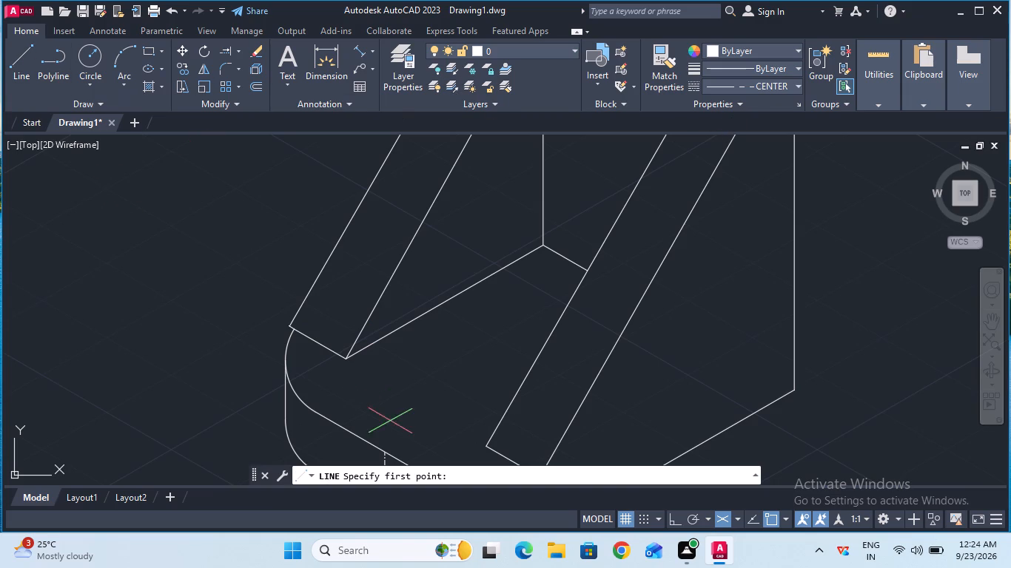
{"action": "left_click", "coordinate": [488, 442]}
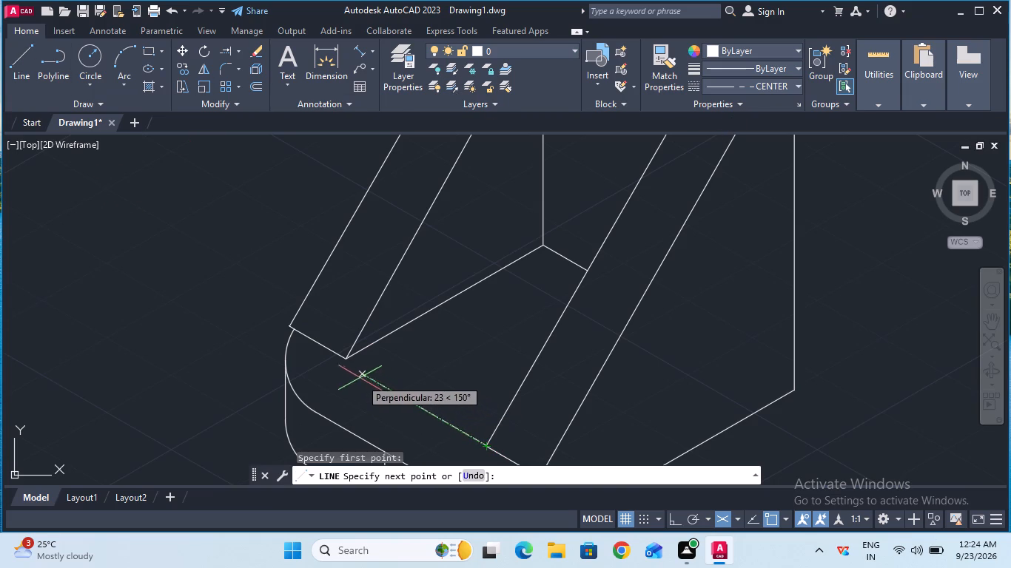
{"action": "left_click", "coordinate": [349, 360]}
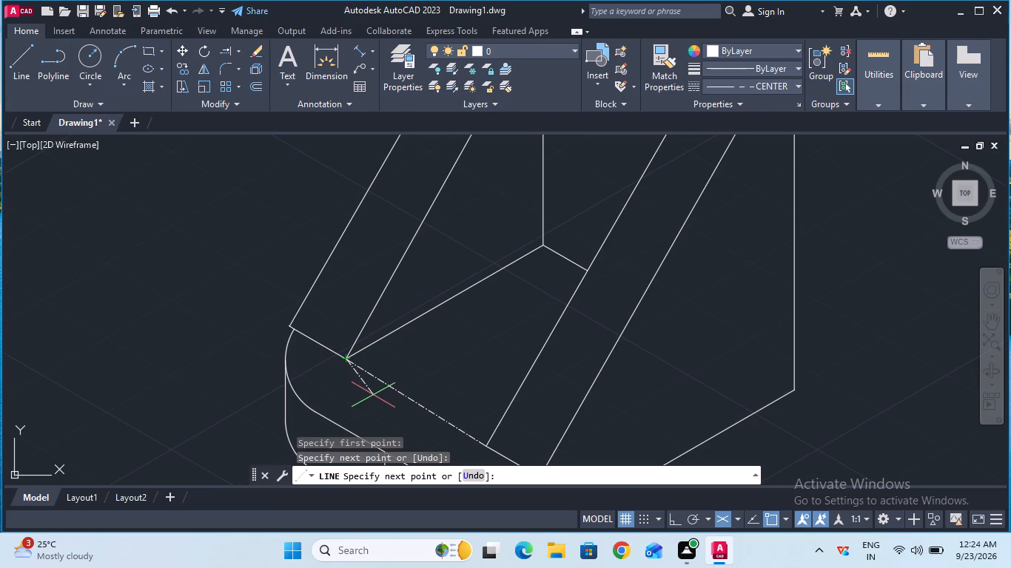
{"action": "key", "text": "Escape"}
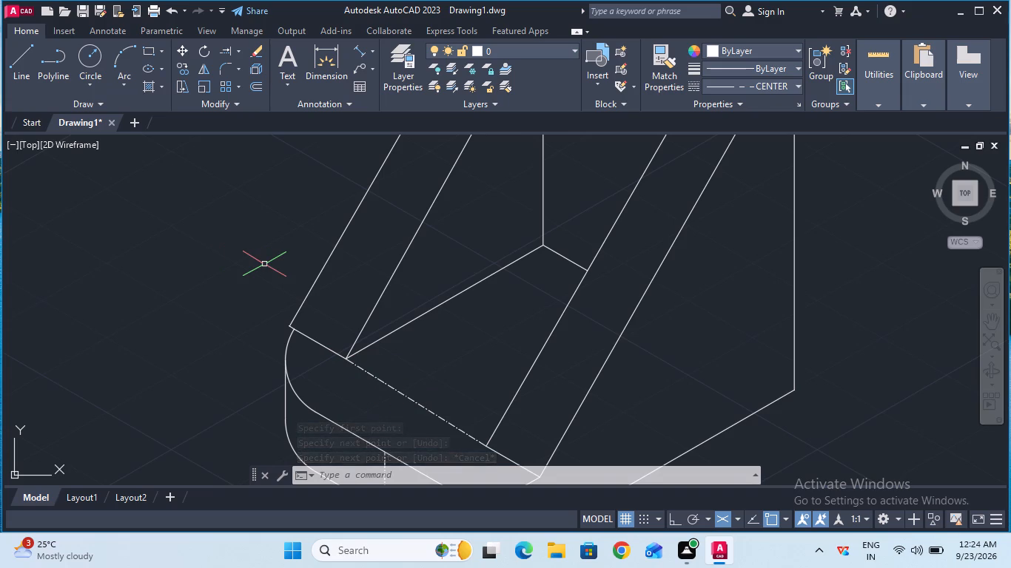
Draw an isocircle of radius 5 centred on the midpoint of the construction line between the ribs.
{"action": "type", "text": "ell"}
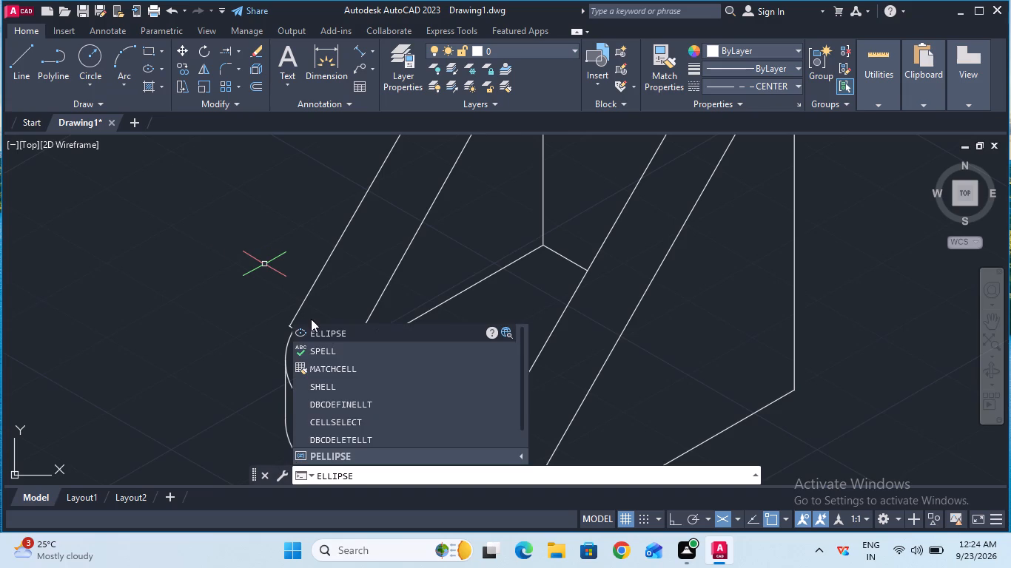
{"action": "left_click", "coordinate": [333, 334]}
{"action": "left_click", "coordinate": [634, 473]}
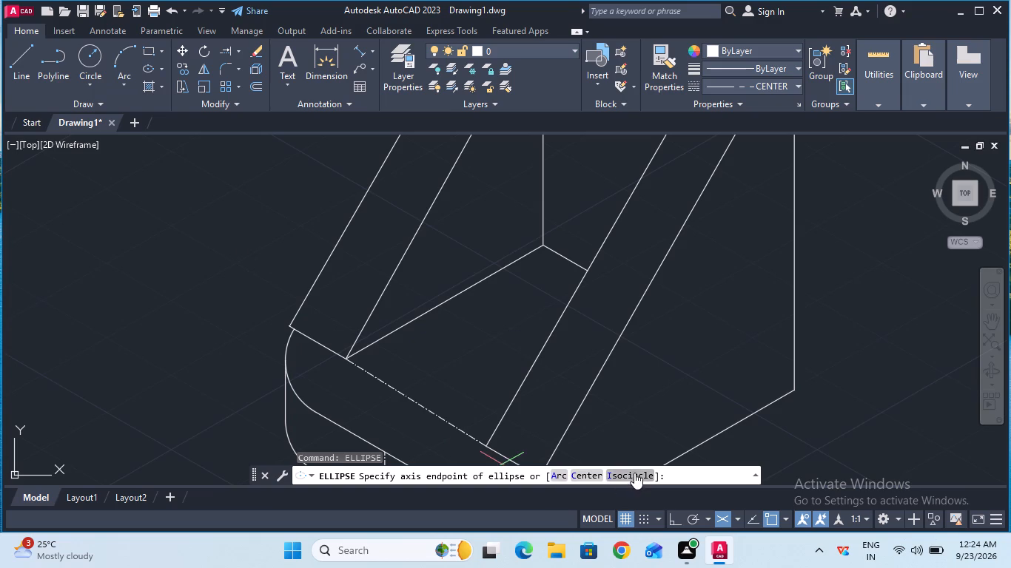
{"action": "left_click", "coordinate": [420, 404]}
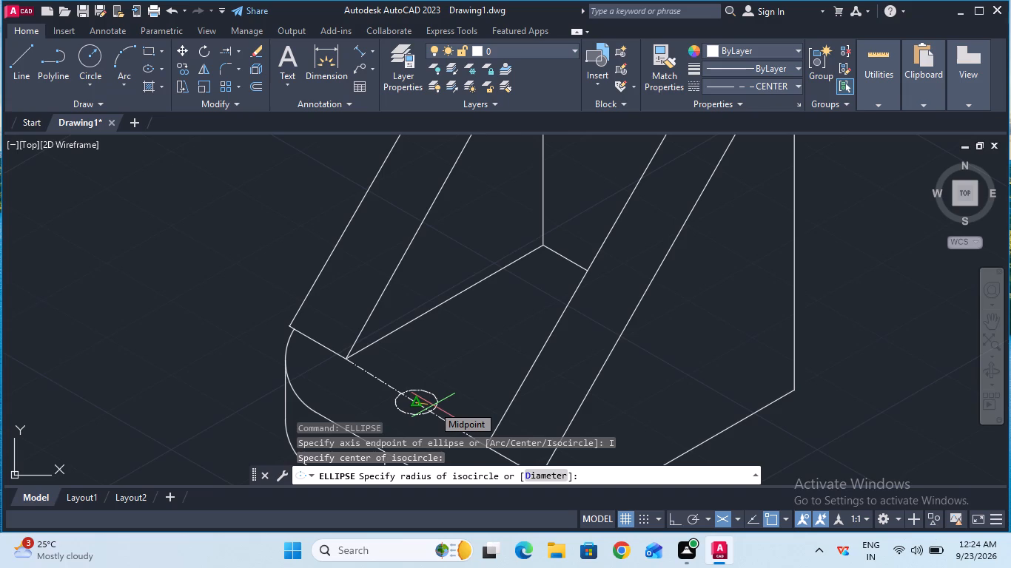
{"action": "key", "text": "5"}
{"action": "key", "text": "Return"}
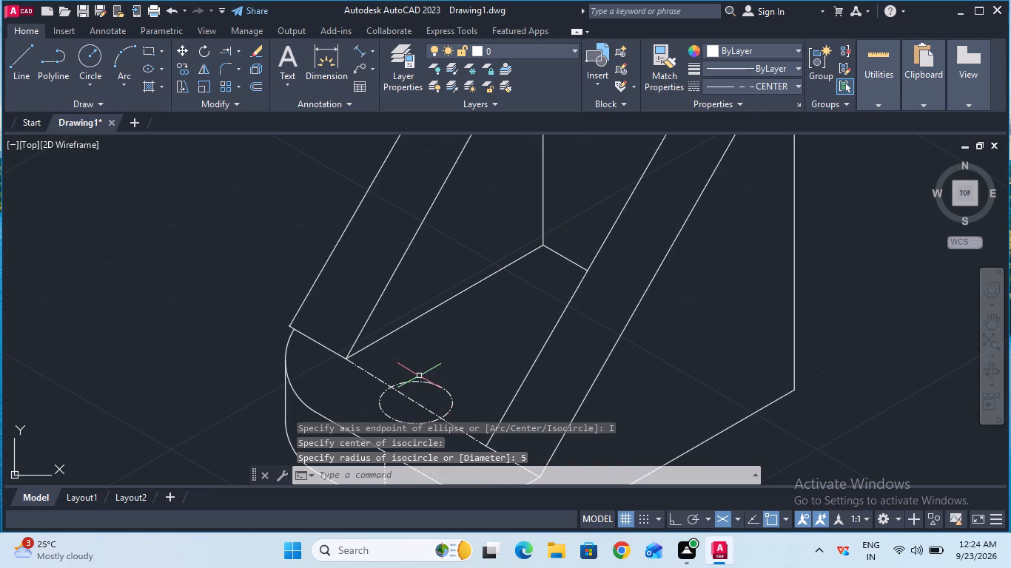
Change the isocircle's linetype to ByBlock.
{"action": "left_click", "coordinate": [420, 382]}
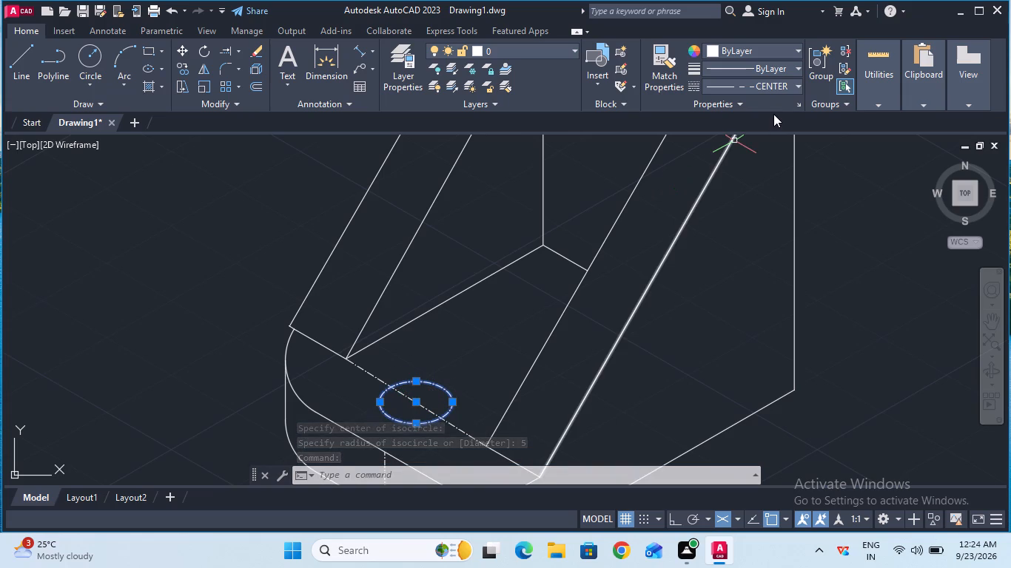
{"action": "left_click", "coordinate": [759, 89]}
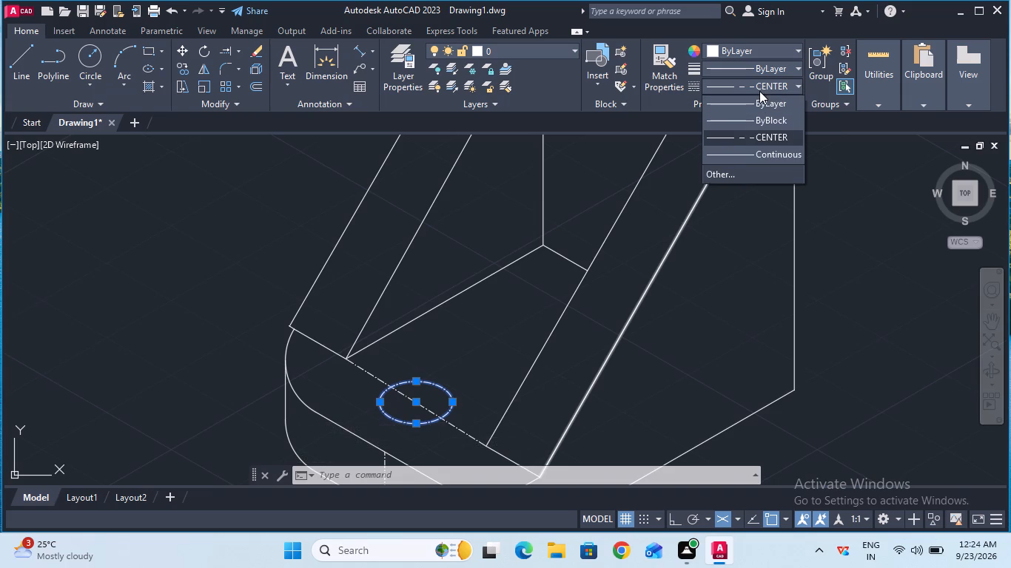
{"action": "left_click", "coordinate": [761, 121]}
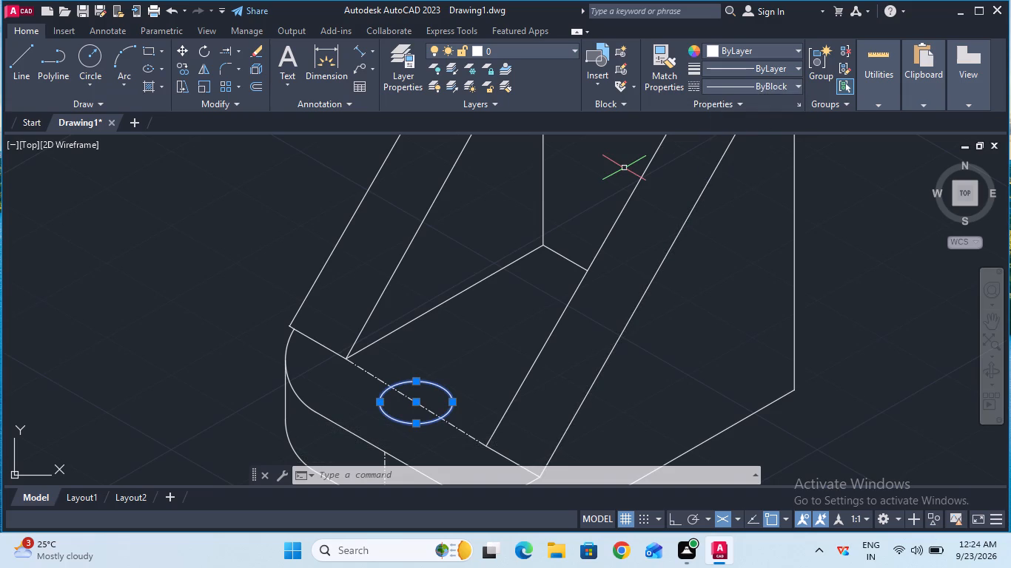
{"action": "key", "text": "Escape"}
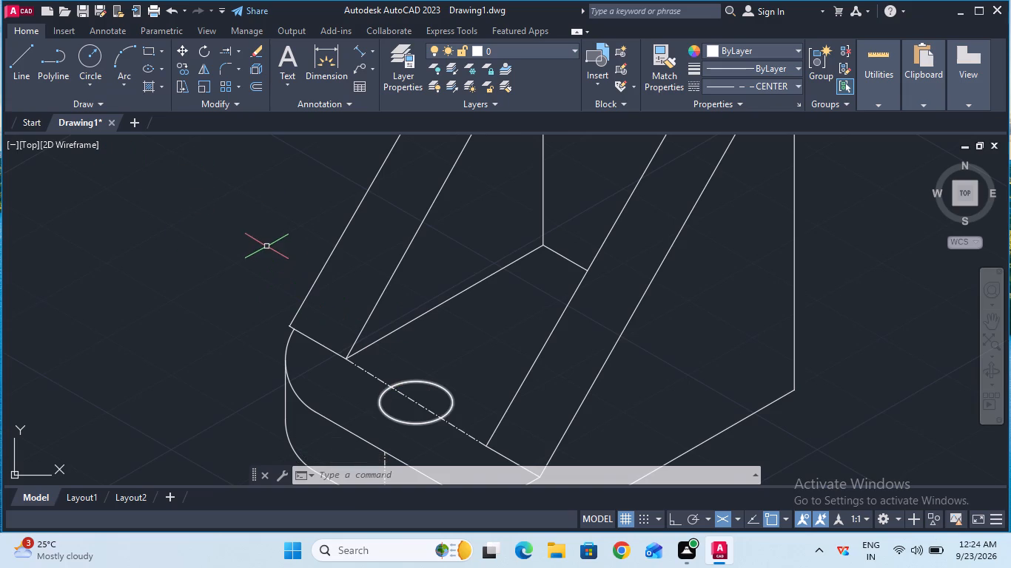
Copy the isocircle from its centre 20 units toward the upright wall along the 30° isometric axis, with Ortho on.
{"action": "left_click", "coordinate": [184, 75]}
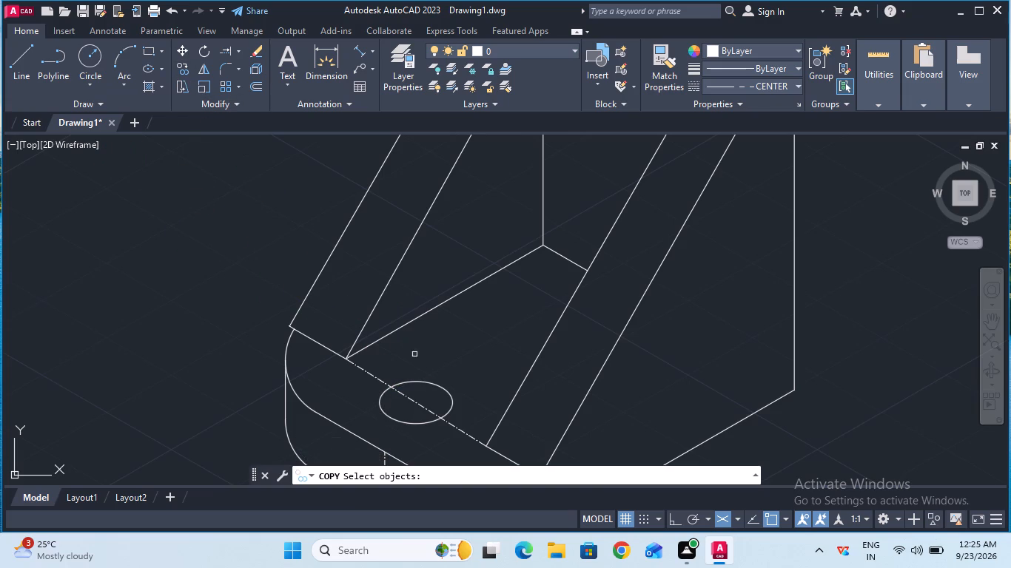
{"action": "left_click", "coordinate": [428, 382]}
{"action": "key", "text": "Return"}
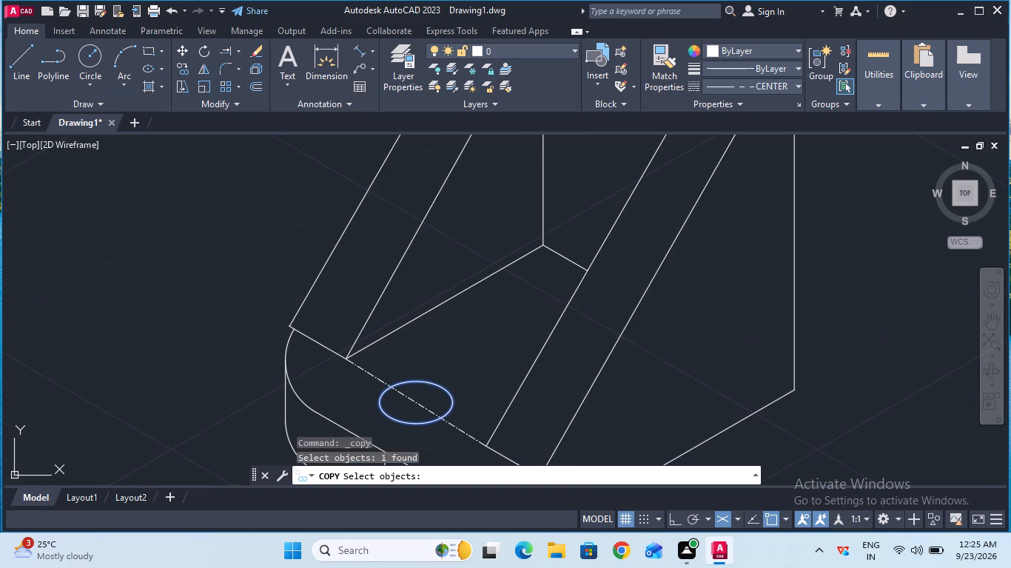
{"action": "left_click", "coordinate": [414, 401]}
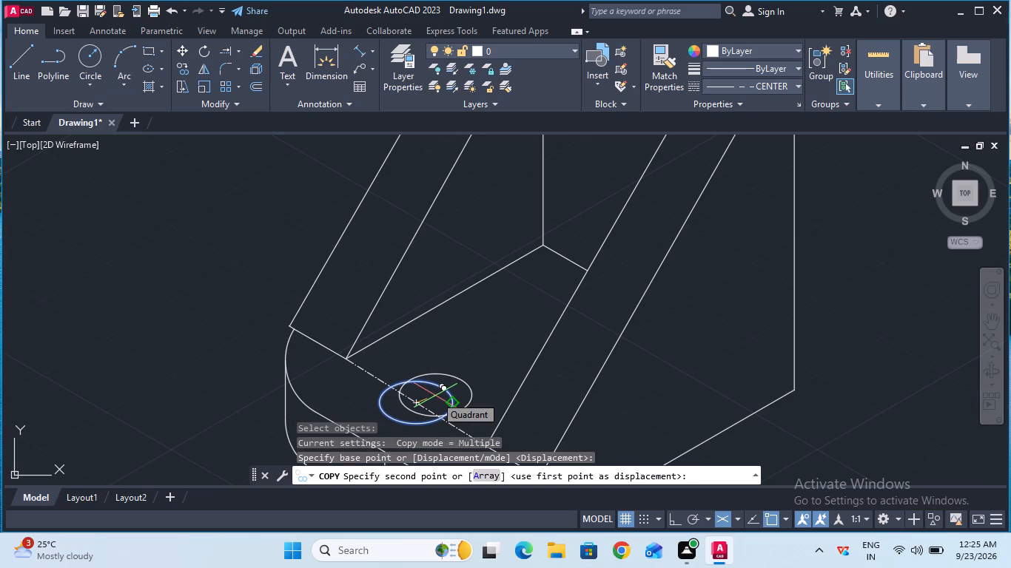
{"action": "key", "text": "F8"}
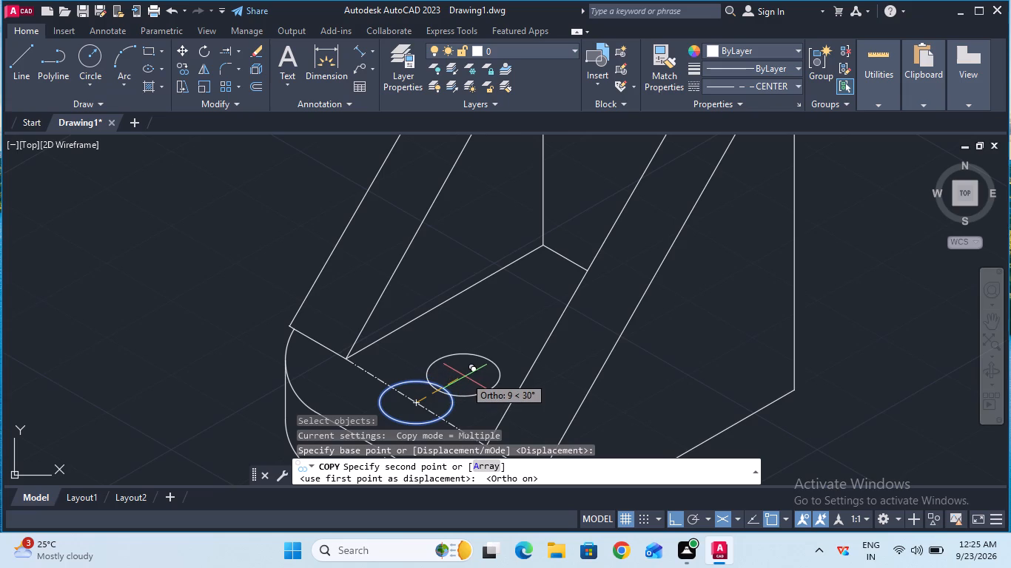
{"action": "key", "text": "2"}
{"action": "key", "text": "0"}
{"action": "key", "text": "Return"}
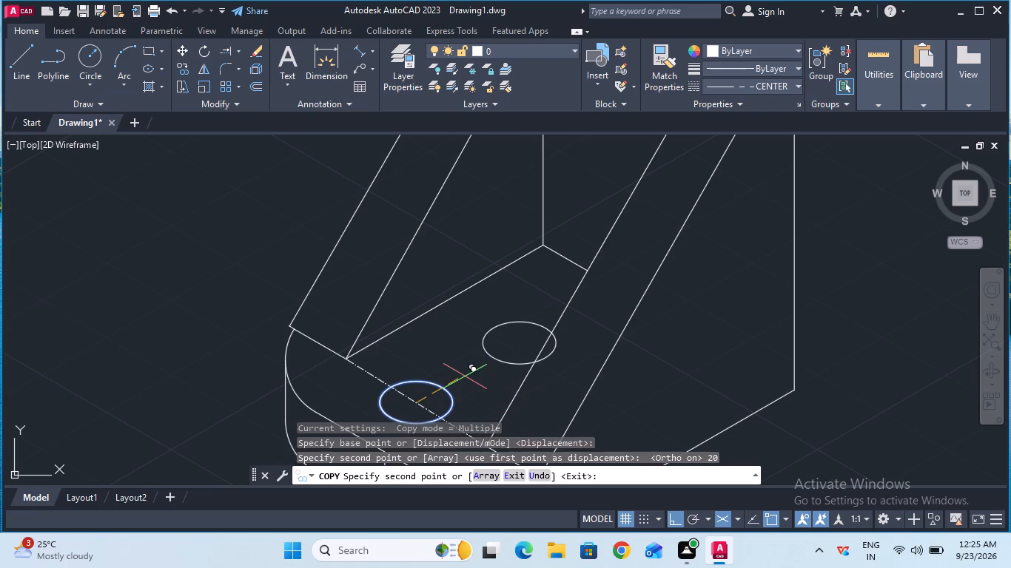
{"action": "key", "text": "Escape"}
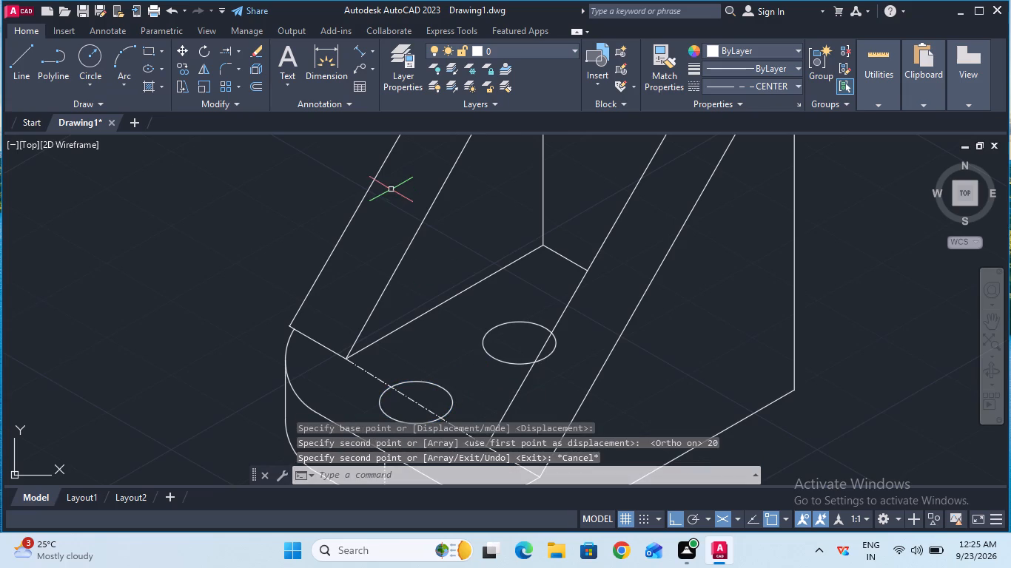
Trim the part of the copied isocircle hidden behind the first rib's inner sloping line.
{"action": "left_click", "coordinate": [237, 47]}
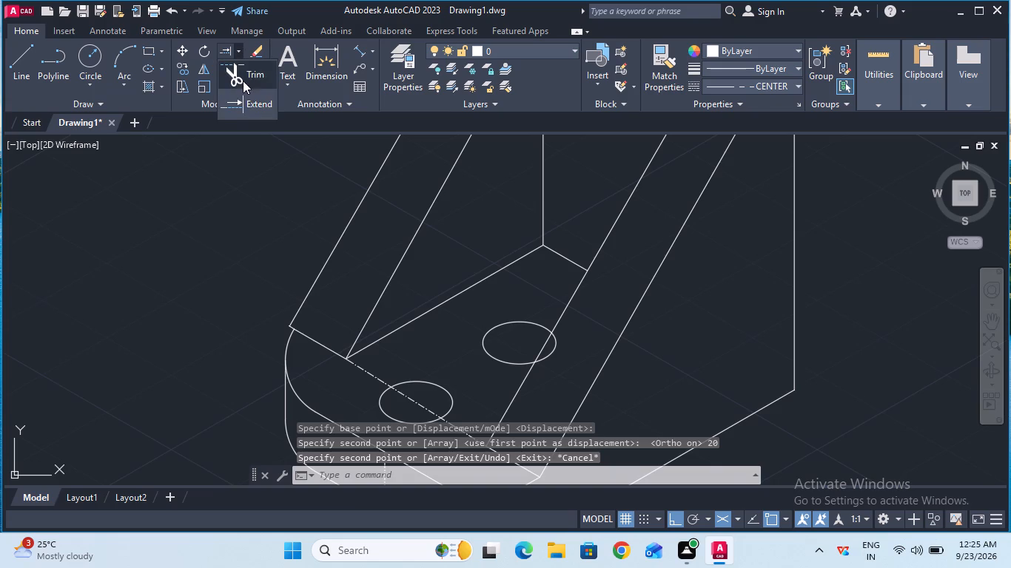
{"action": "left_click", "coordinate": [243, 81]}
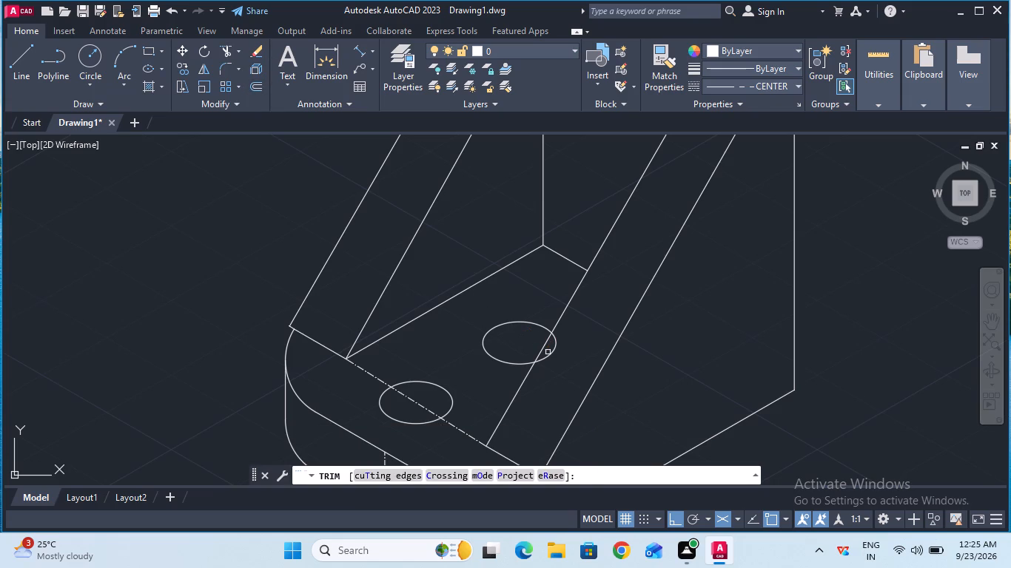
{"action": "left_click", "coordinate": [551, 354]}
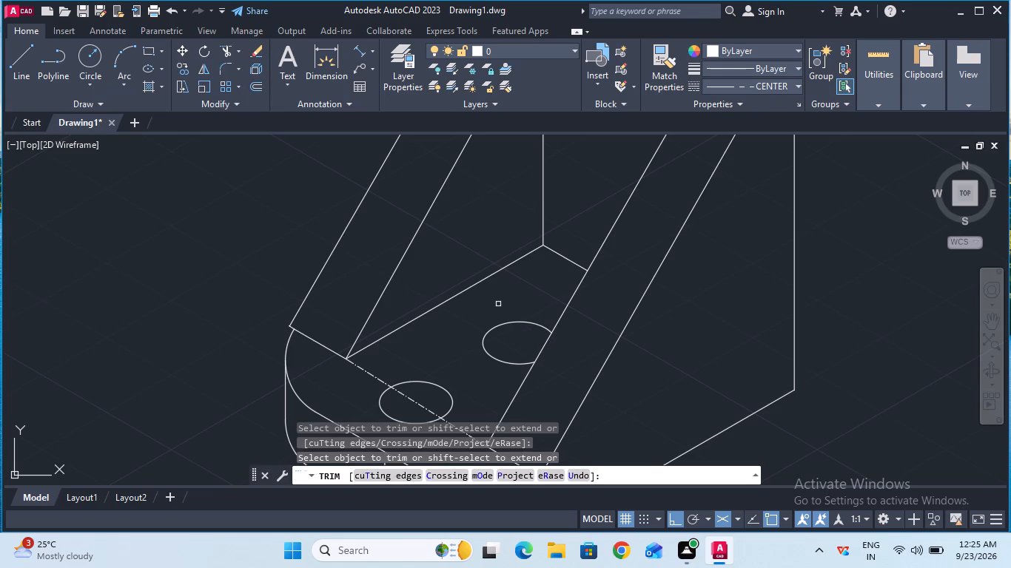
Trim away all three segments of the construction line through the front hole between the ribs.
{"action": "scroll", "coordinate": [498, 304], "scroll_direction": "down", "scroll_amount": 2, "text": "ctrl"}
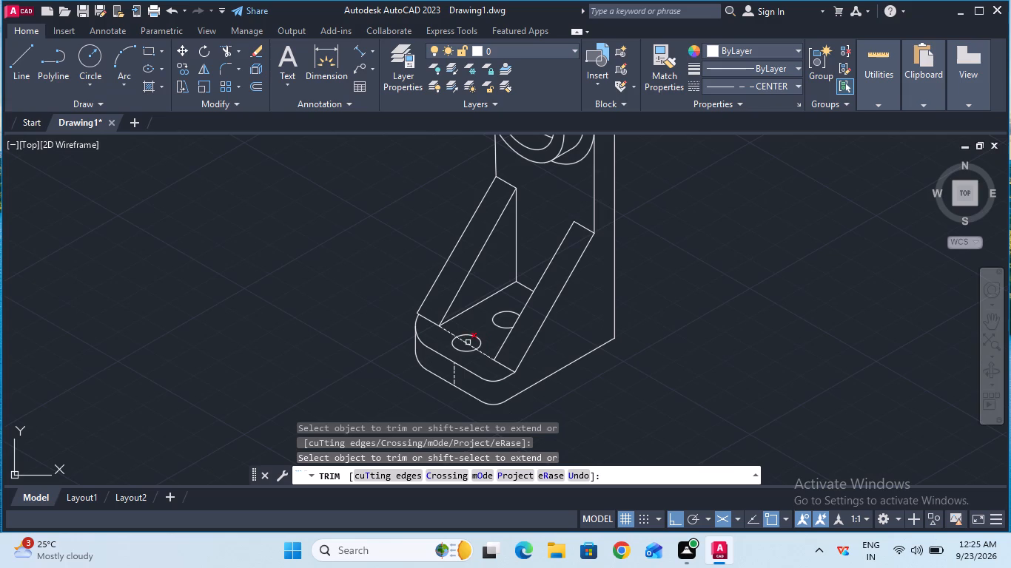
{"action": "left_click", "coordinate": [468, 342]}
{"action": "left_click", "coordinate": [483, 353]}
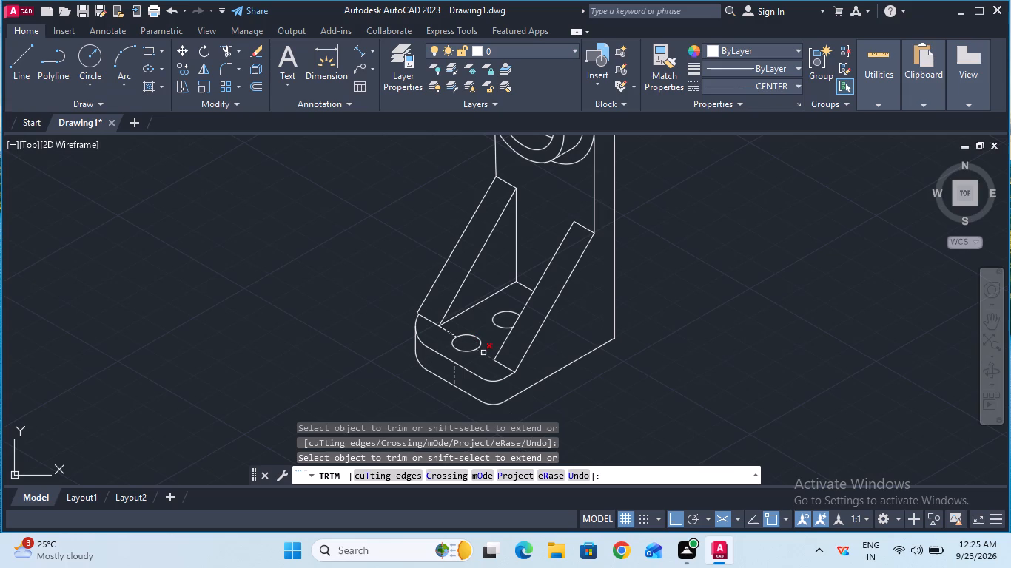
{"action": "left_click", "coordinate": [449, 331]}
{"action": "scroll", "coordinate": [449, 333], "scroll_direction": "down", "scroll_amount": 1, "text": "ctrl"}
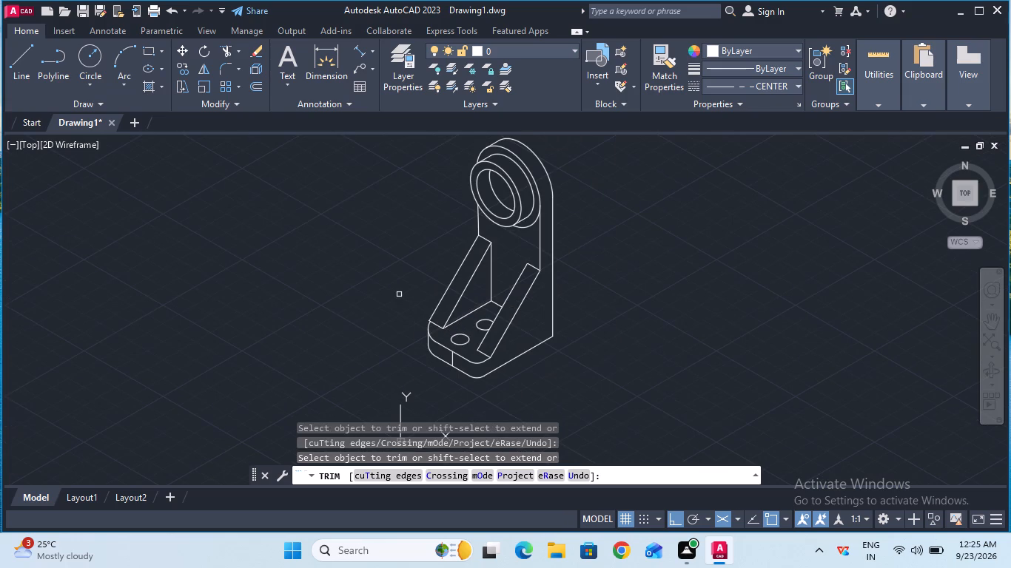
{"action": "key", "text": "Escape"}
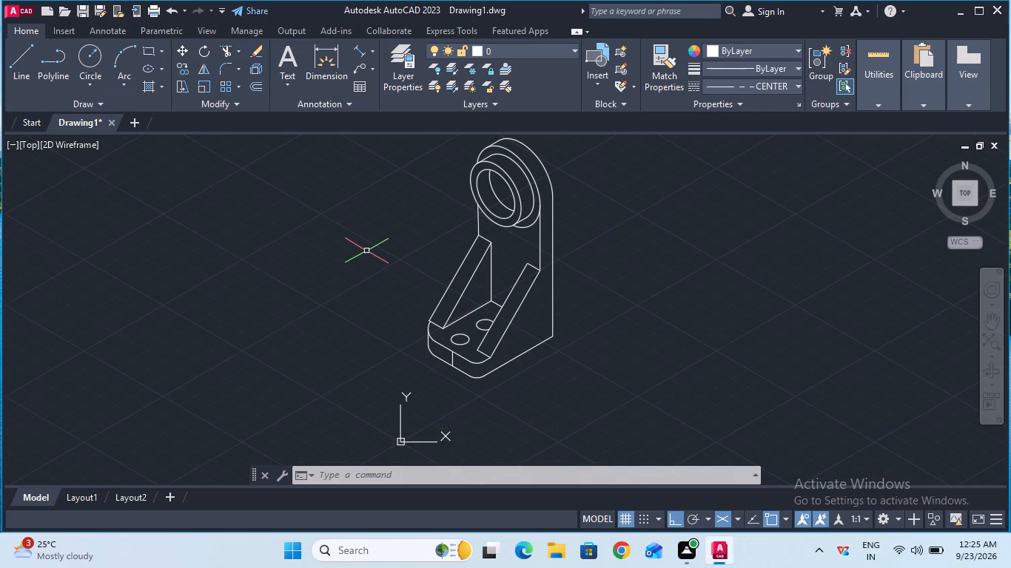
Join all the objects of the isometric bracket with the Join command.
{"action": "scroll", "coordinate": [355, 247], "scroll_direction": "down", "scroll_amount": 1, "text": "ctrl"}
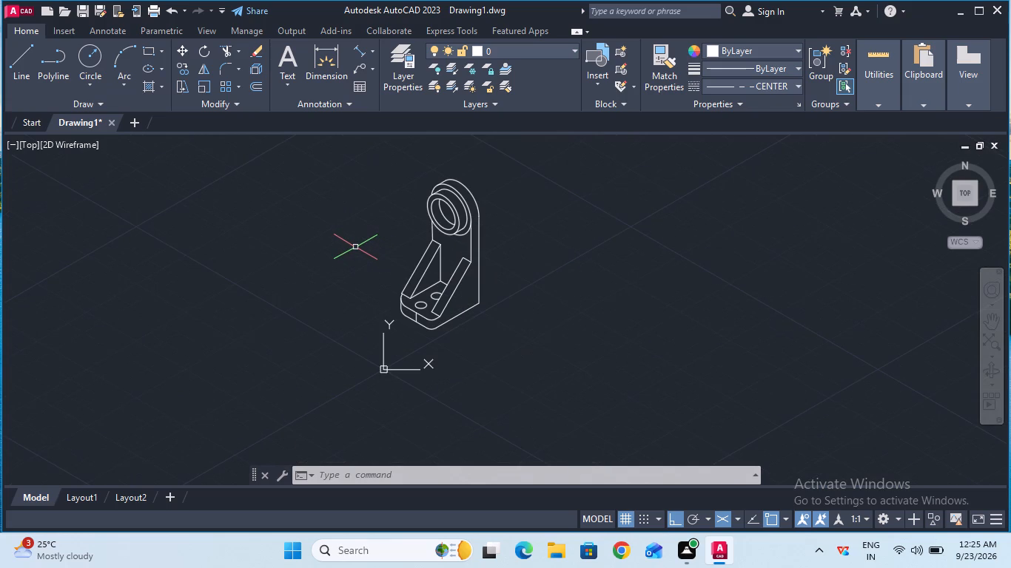
{"action": "left_click", "coordinate": [318, 157]}
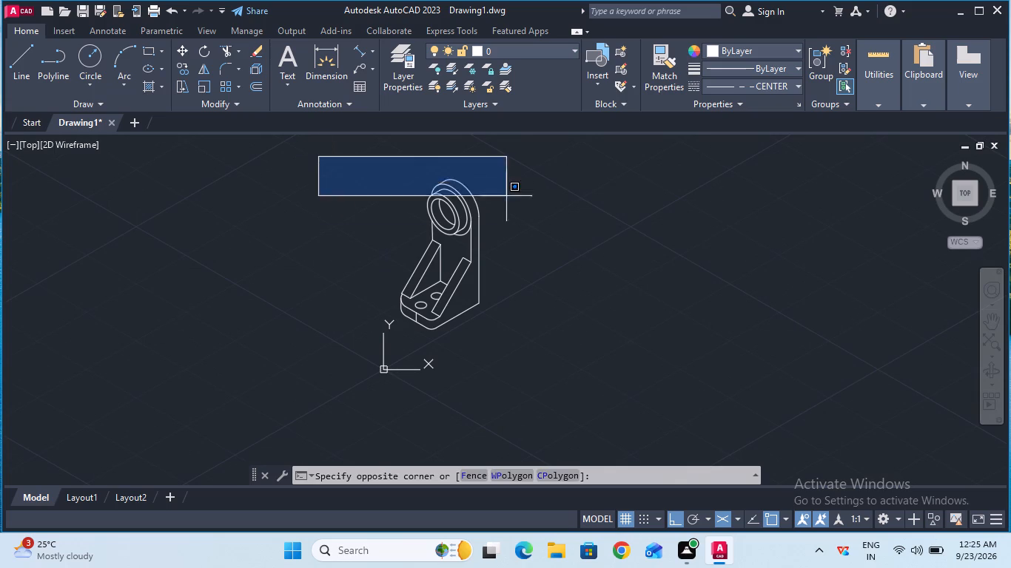
{"action": "left_click", "coordinate": [544, 346]}
{"action": "type", "text": "joi"}
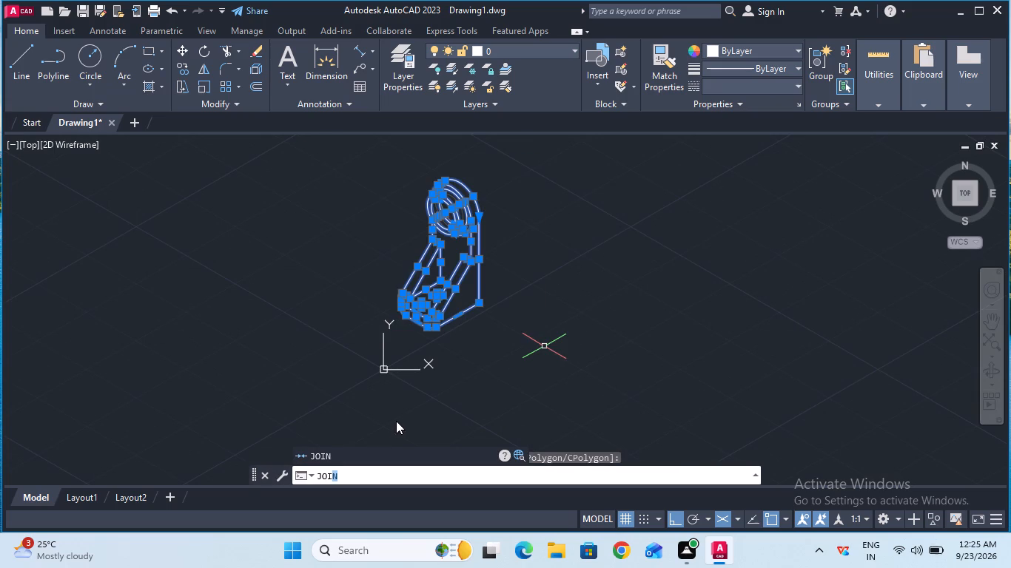
{"action": "left_click", "coordinate": [386, 454]}
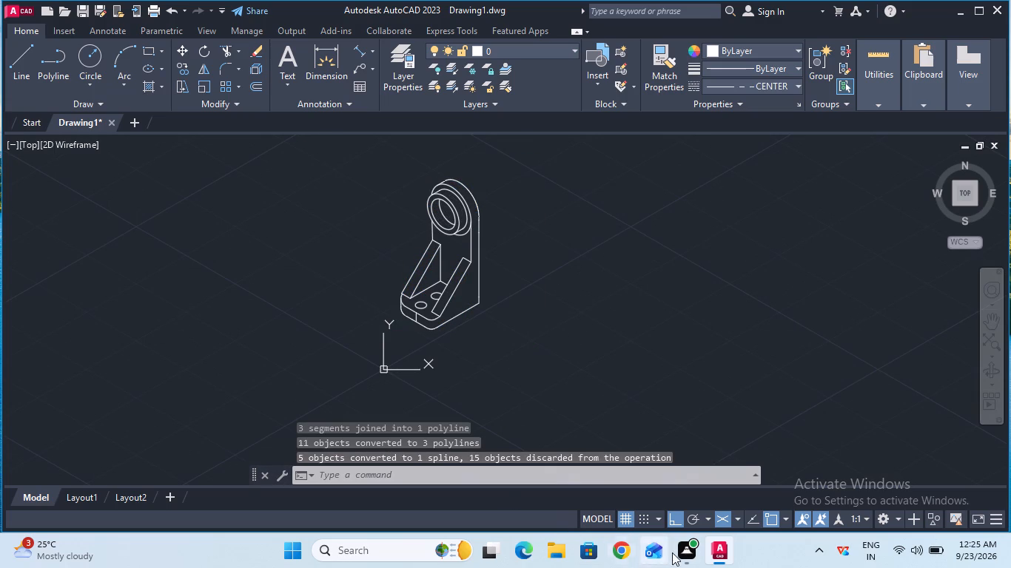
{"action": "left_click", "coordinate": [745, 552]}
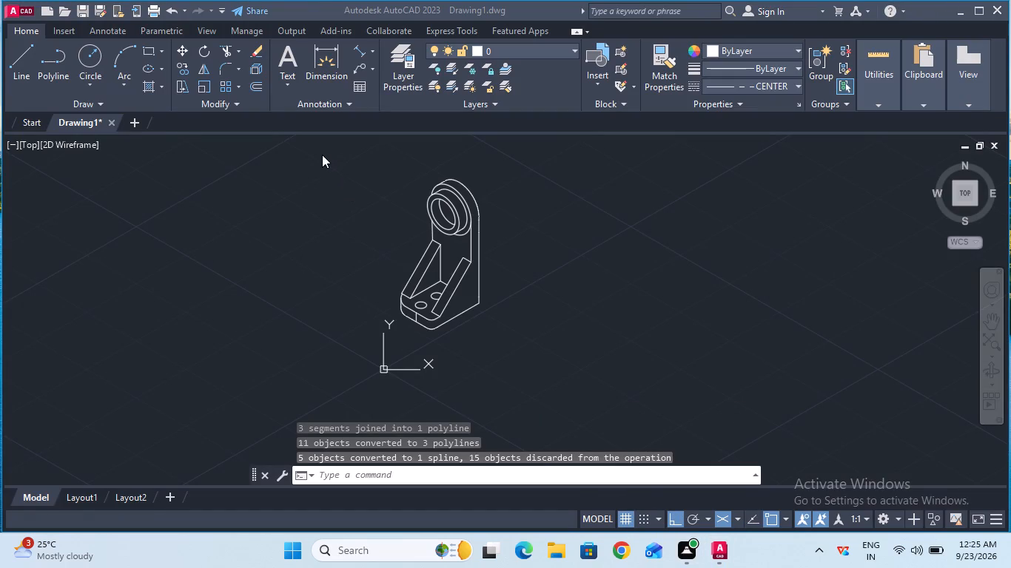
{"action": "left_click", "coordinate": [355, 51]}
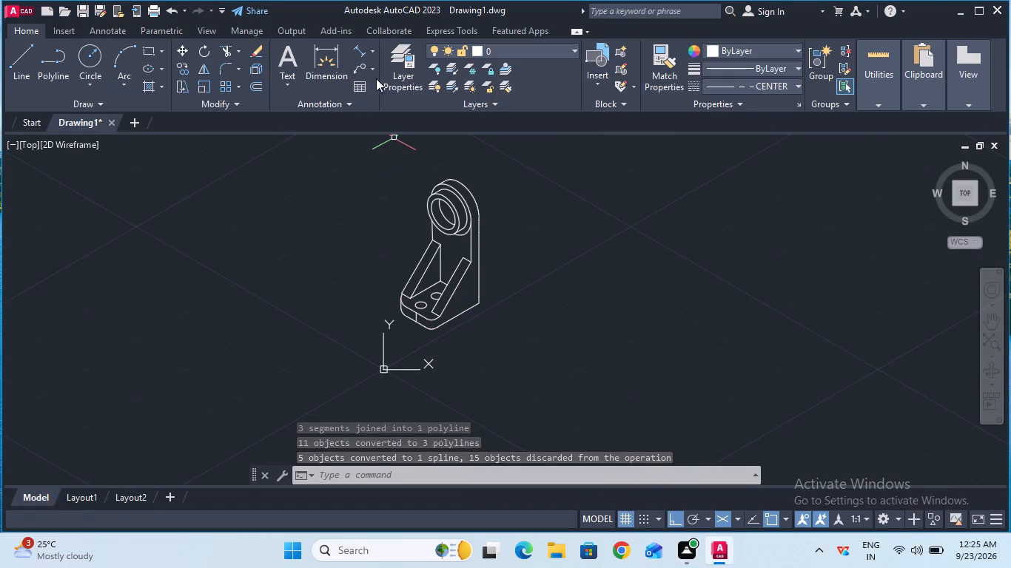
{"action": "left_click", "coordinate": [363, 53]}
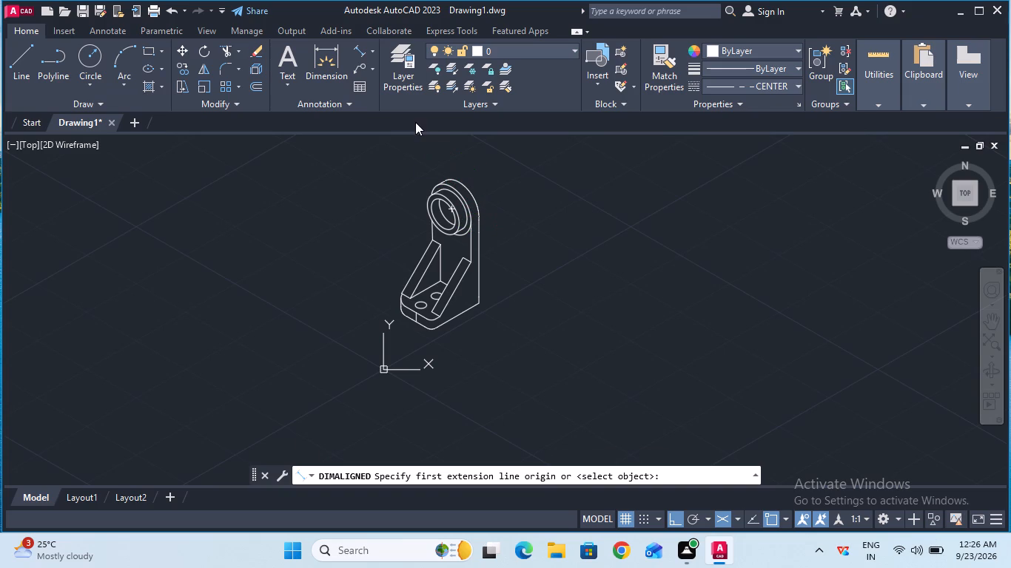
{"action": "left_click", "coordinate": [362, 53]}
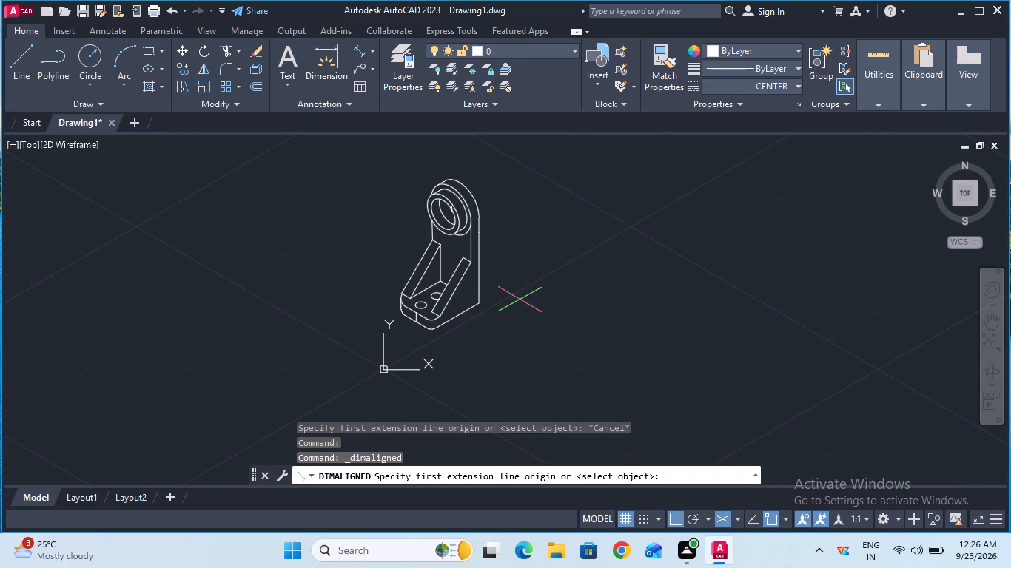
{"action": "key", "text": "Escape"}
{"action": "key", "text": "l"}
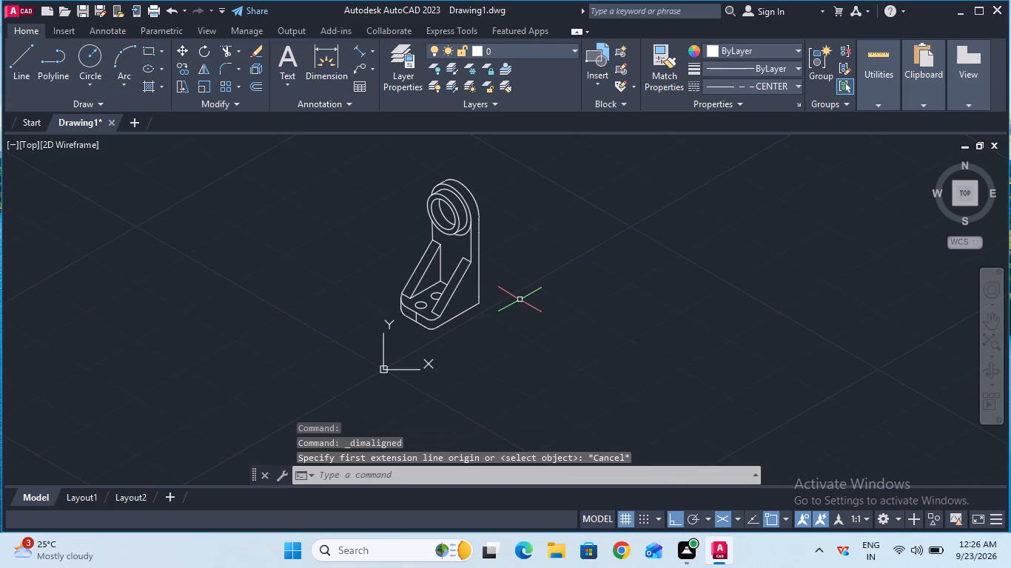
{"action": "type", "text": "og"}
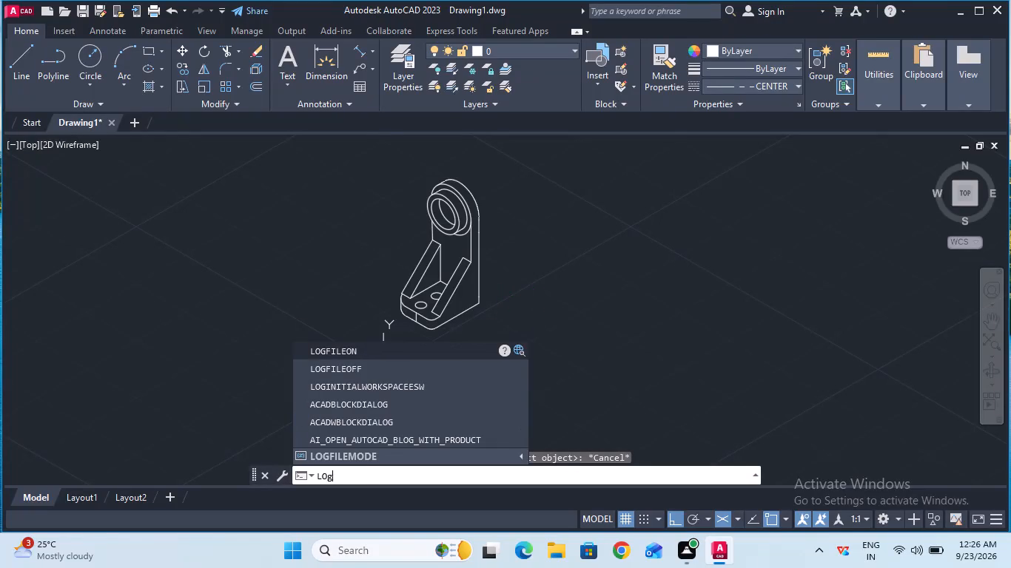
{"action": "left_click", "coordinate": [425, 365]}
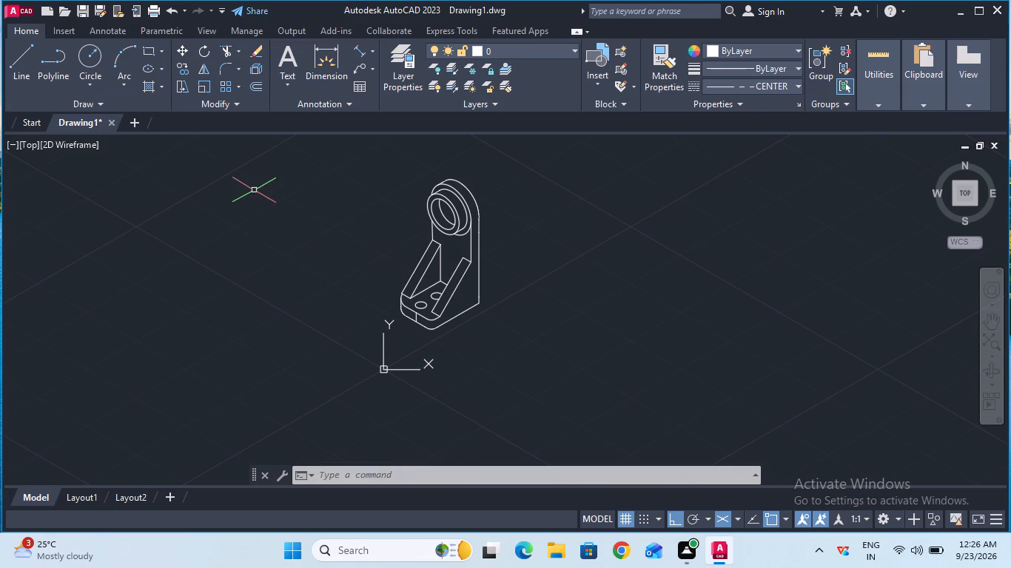
Save the drawing in Documents as Shaft Support Bracket in AutoCAD 2018 Drawing format.
{"action": "left_click", "coordinate": [81, 7]}
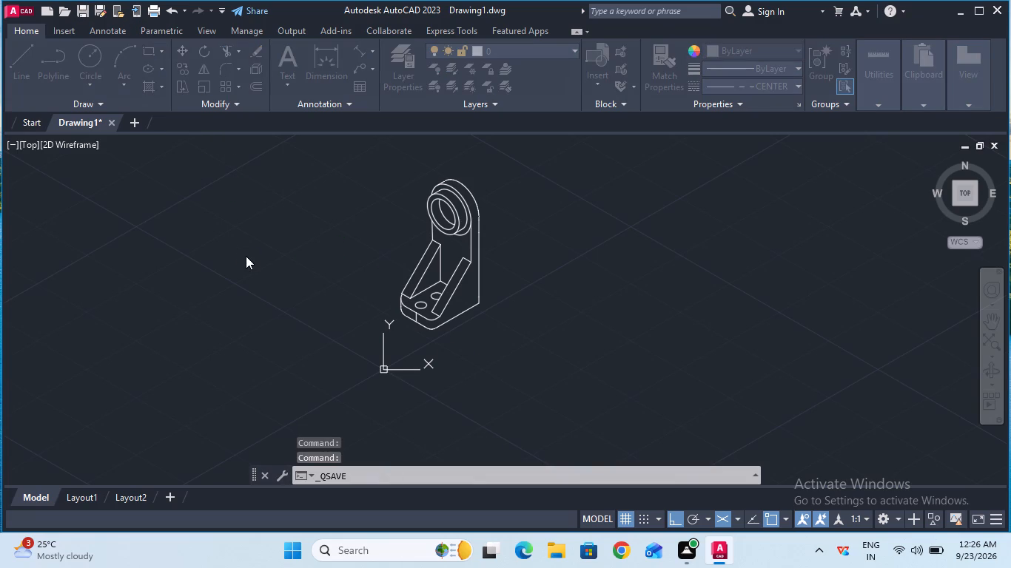
{"action": "left_click", "coordinate": [498, 414]}
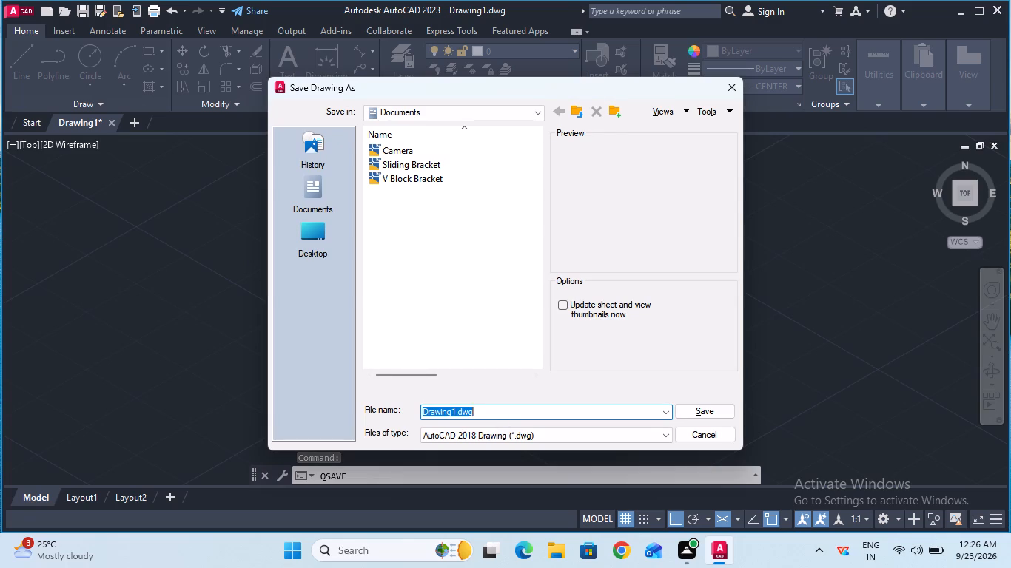
{"action": "key", "text": "BackSpace"}
{"action": "key", "text": "BackSpace"}
{"action": "key", "text": "BackSpace"}
{"action": "key", "text": "BackSpace"}
{"action": "key", "text": "BackSpace"}
{"action": "key", "text": "BackSpace"}
{"action": "key", "text": "BackSpace"}
{"action": "key", "text": "BackSpace"}
{"action": "key", "text": "BackSpace"}
{"action": "key", "text": "BackSpace"}
{"action": "key", "text": "BackSpace"}
{"action": "key", "text": "BackSpace"}
{"action": "key", "text": "BackSpace"}
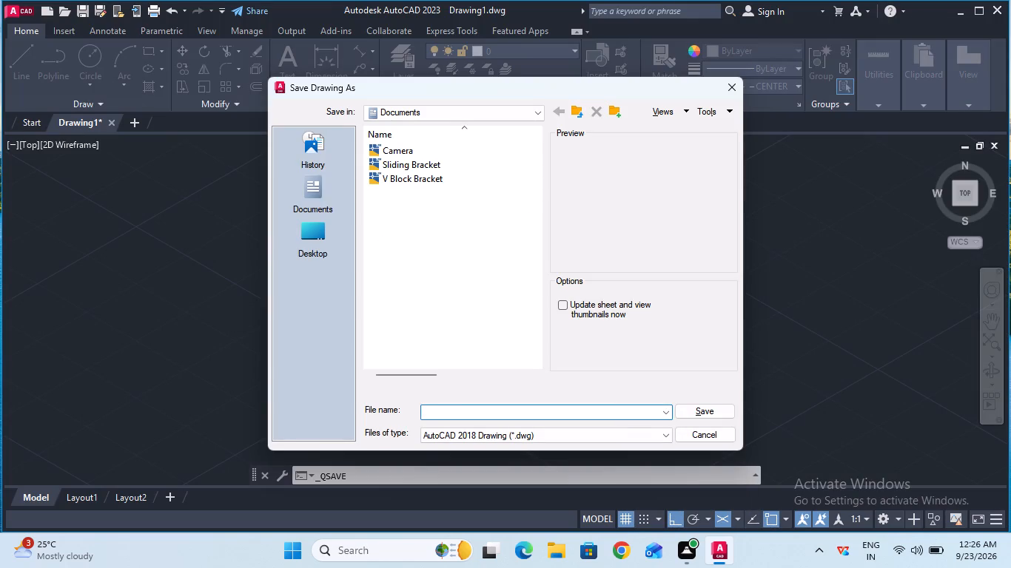
{"action": "key", "text": "s"}
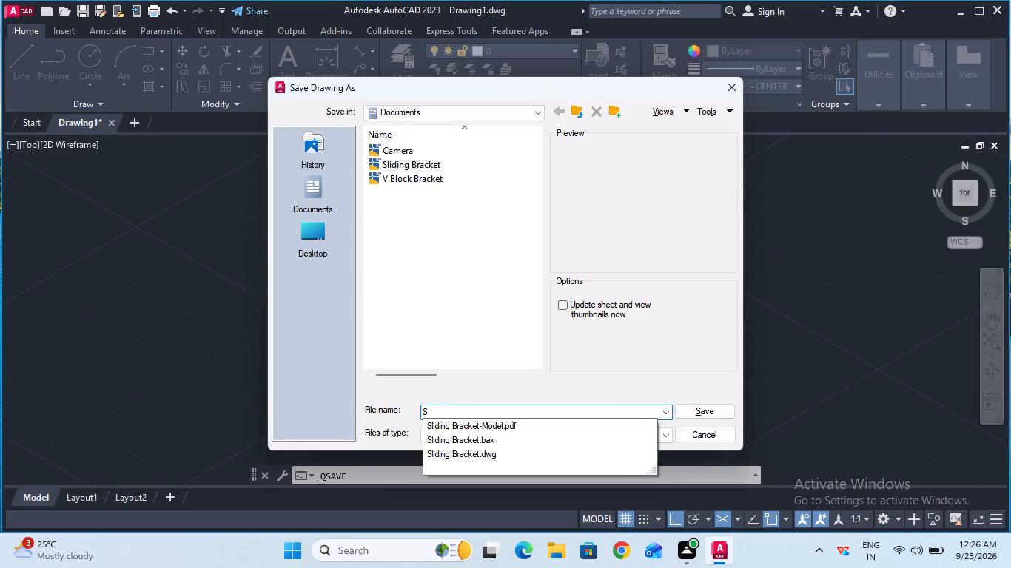
{"action": "type", "text": "haf"}
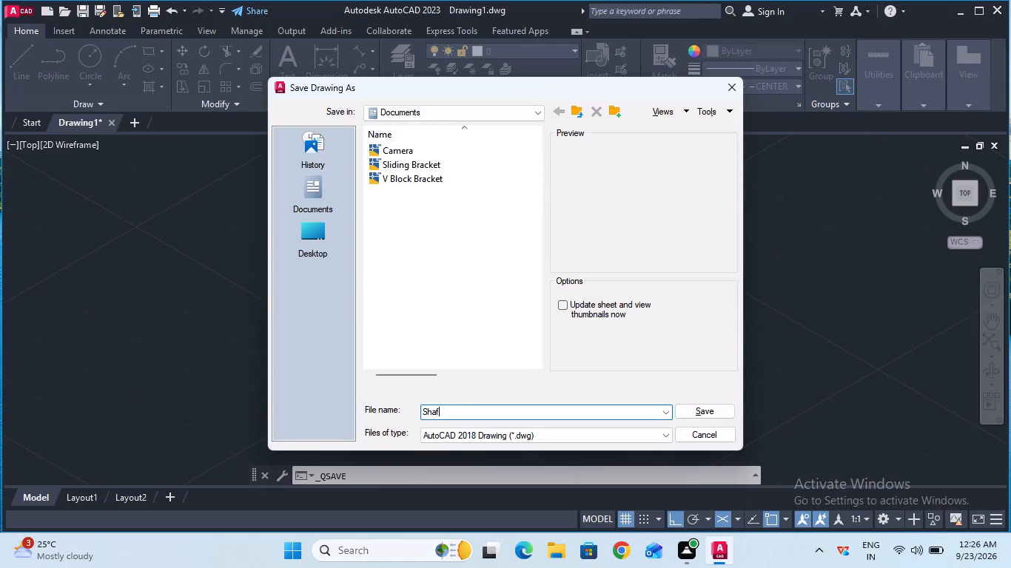
{"action": "type", "text": "t"}
{"action": "key", "text": "space"}
{"action": "key", "text": "s"}
{"action": "type", "text": "upport"}
{"action": "key", "text": "space"}
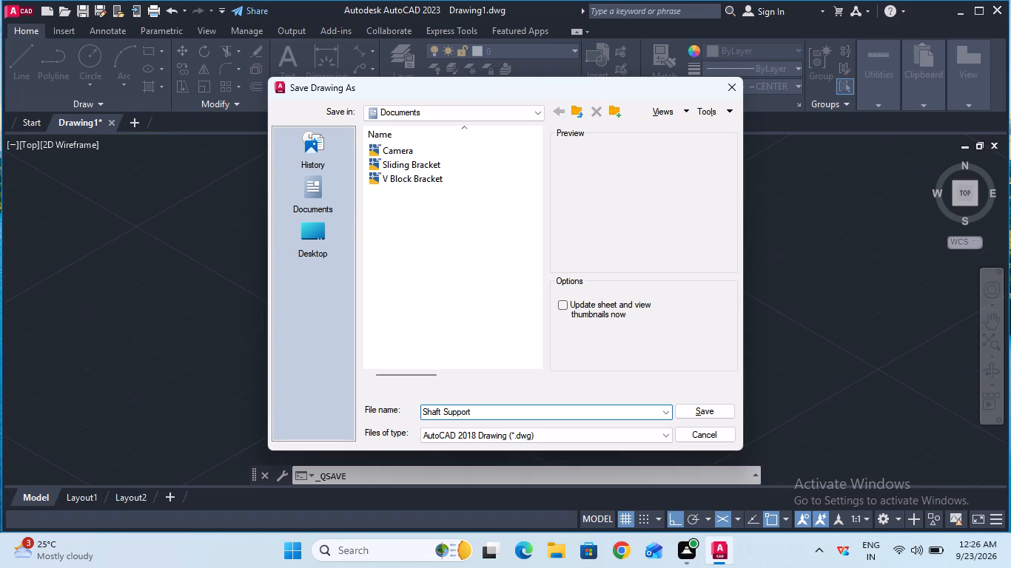
{"action": "key", "text": "b"}
{"action": "type", "text": "racket"}
{"action": "left_click", "coordinate": [685, 417]}
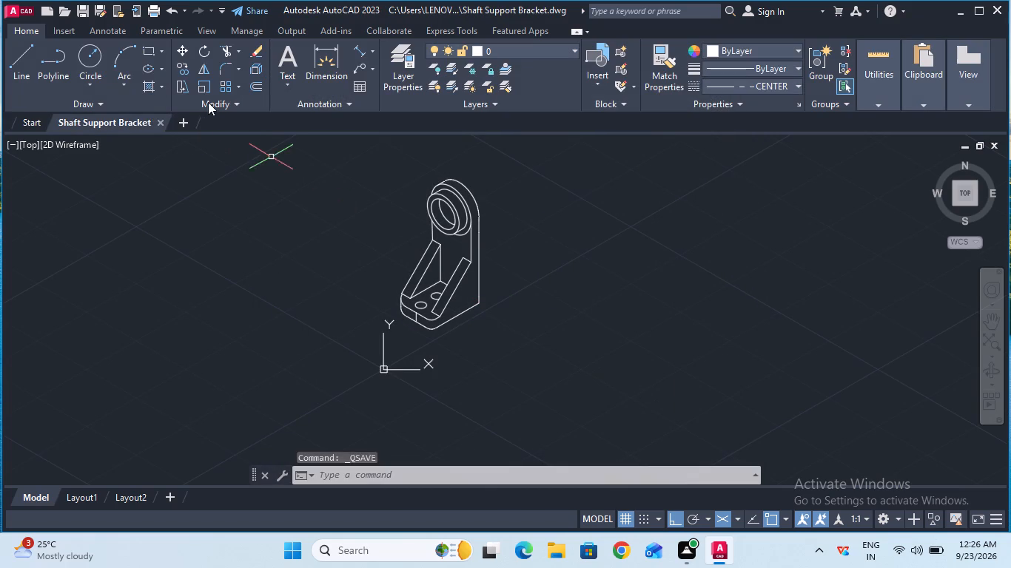
Set up the plot on ISO A4 (297.00 x 210.00 MM) paper, centred, with a window plot area around the whole bracket.
{"action": "left_click", "coordinate": [155, 15]}
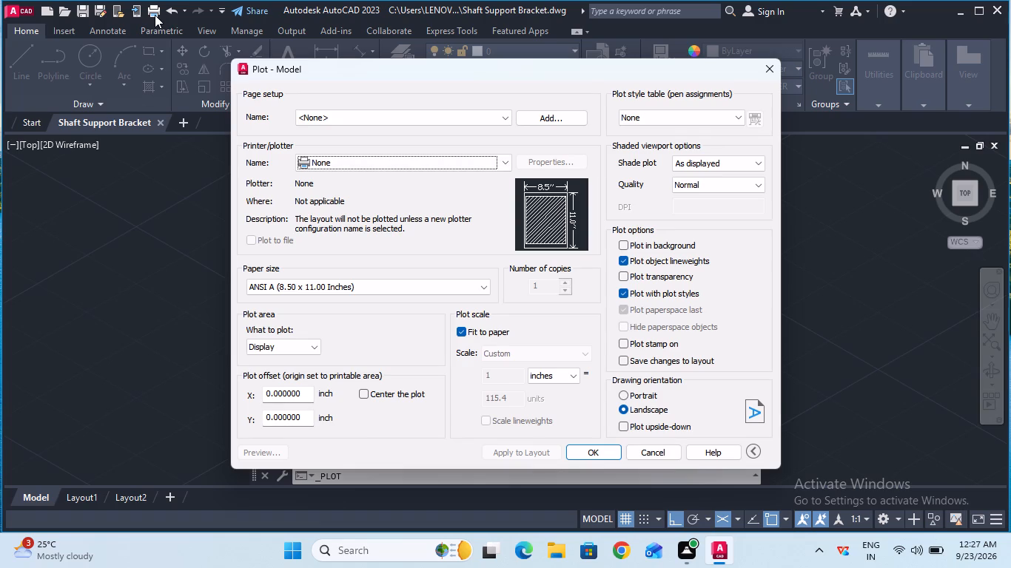
{"action": "left_click", "coordinate": [376, 292]}
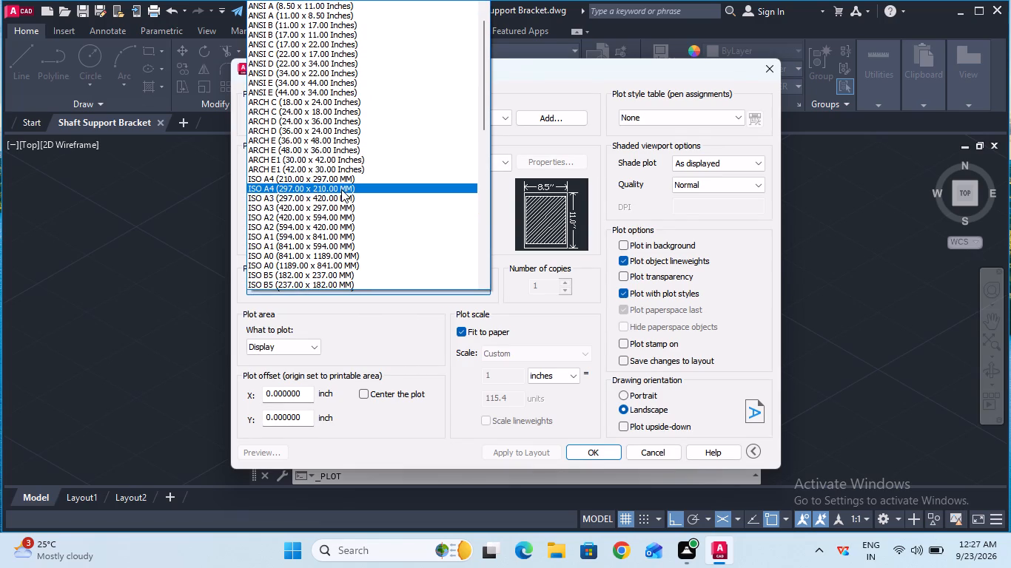
{"action": "left_click", "coordinate": [341, 189]}
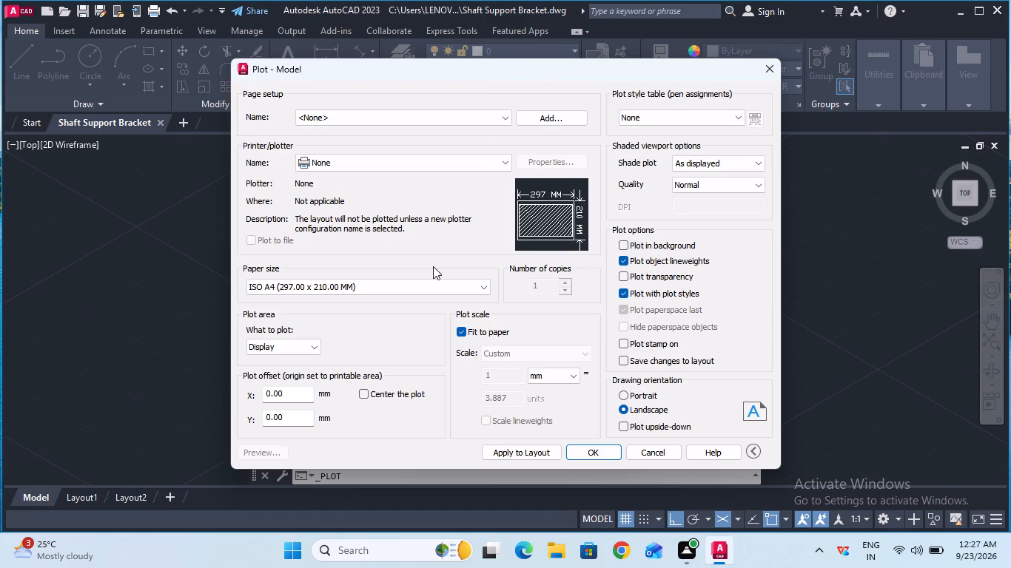
{"action": "left_click", "coordinate": [365, 388]}
{"action": "left_click", "coordinate": [363, 395]}
{"action": "left_click", "coordinate": [311, 342]}
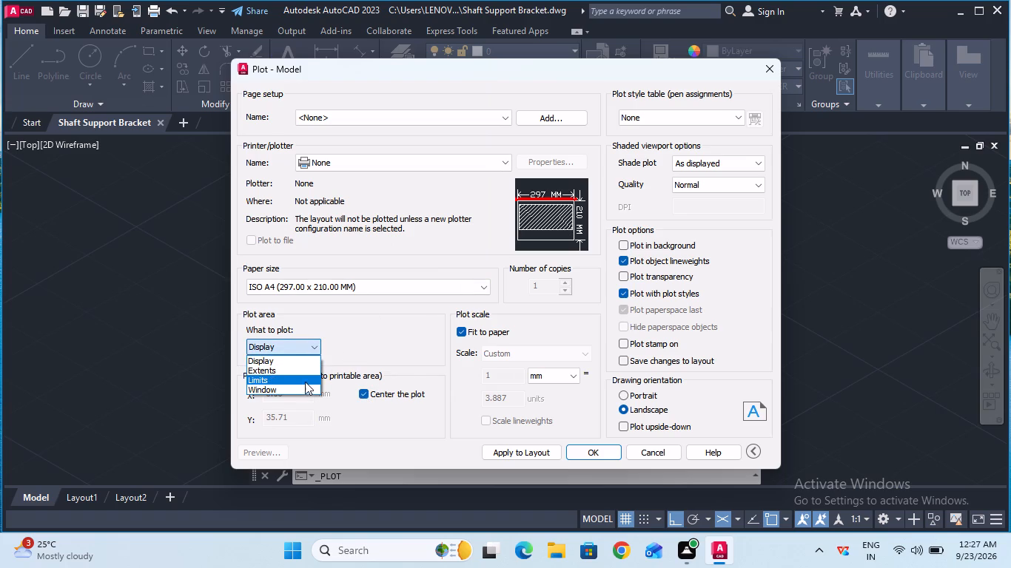
{"action": "left_click", "coordinate": [304, 392]}
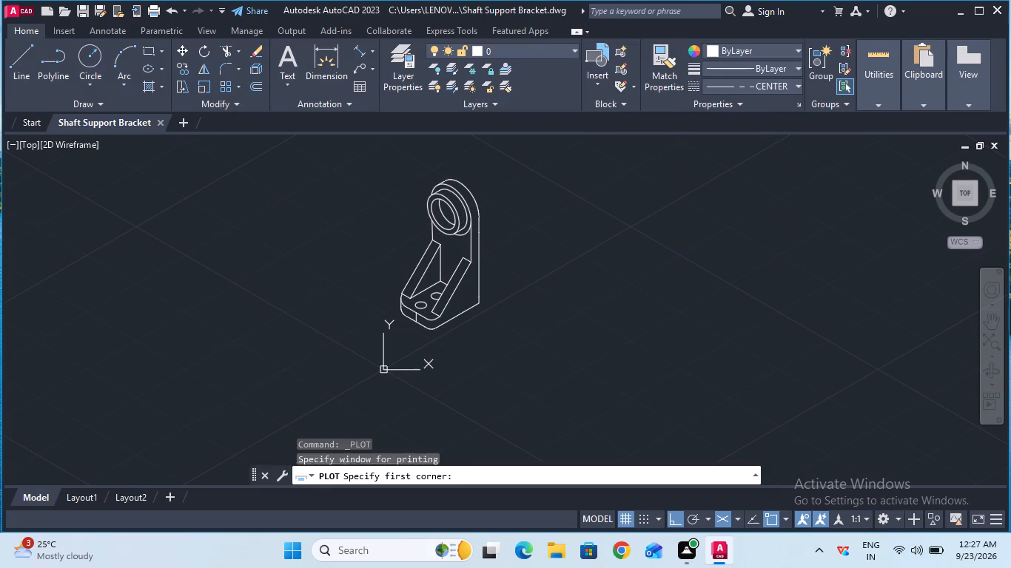
{"action": "left_click", "coordinate": [289, 143]}
{"action": "left_click", "coordinate": [577, 348]}
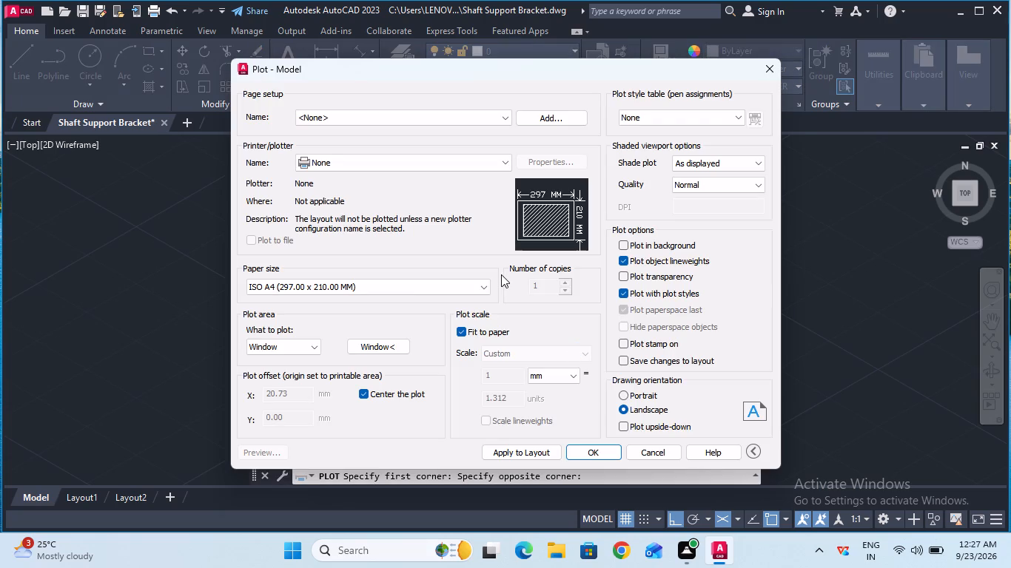
Plot the bracket with DWG To PDF.pc3, save the PDF in Documents under the suggested name, and close the opened PDF.
{"action": "left_click", "coordinate": [493, 168]}
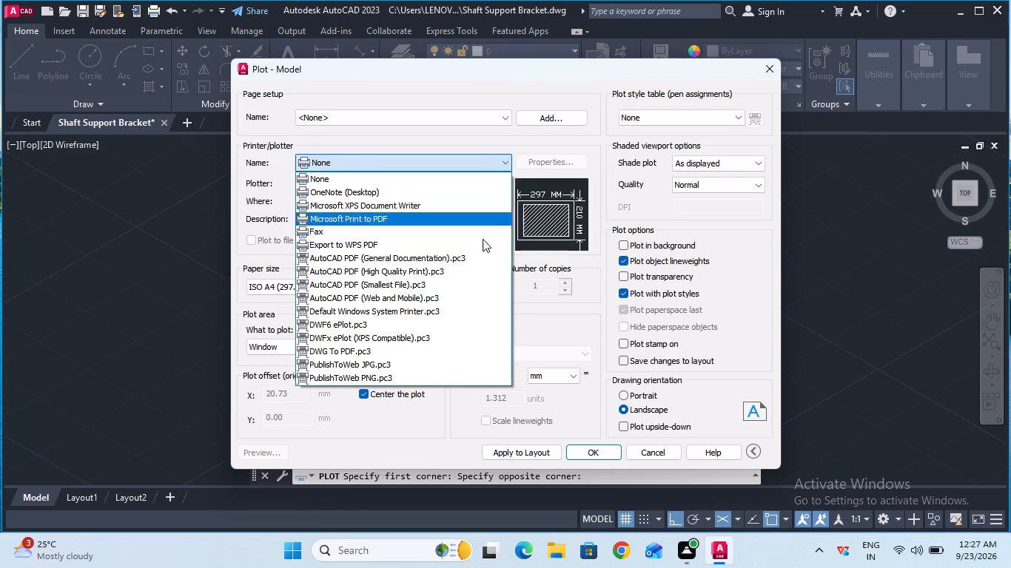
{"action": "left_click", "coordinate": [463, 349]}
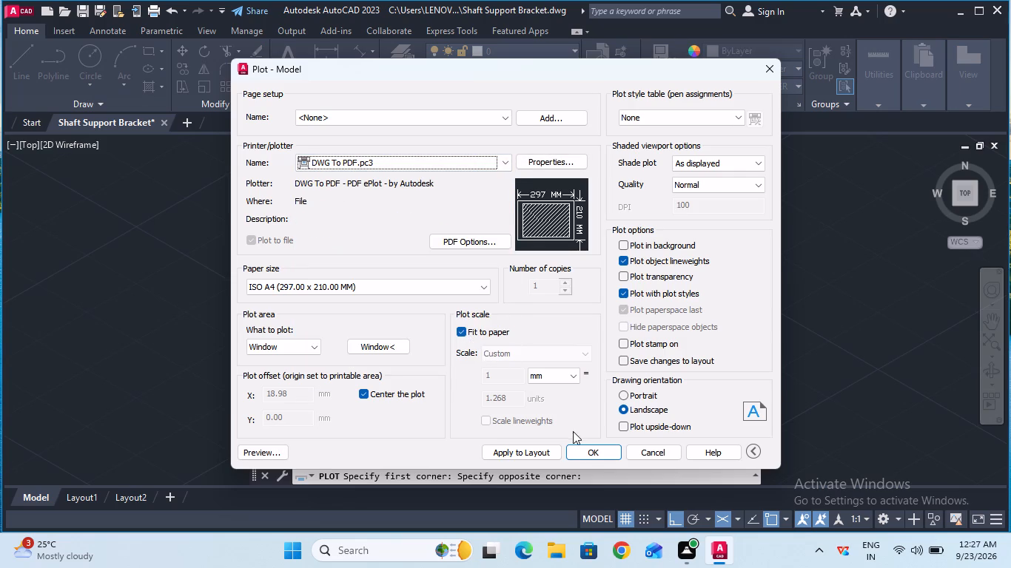
{"action": "left_click", "coordinate": [584, 451]}
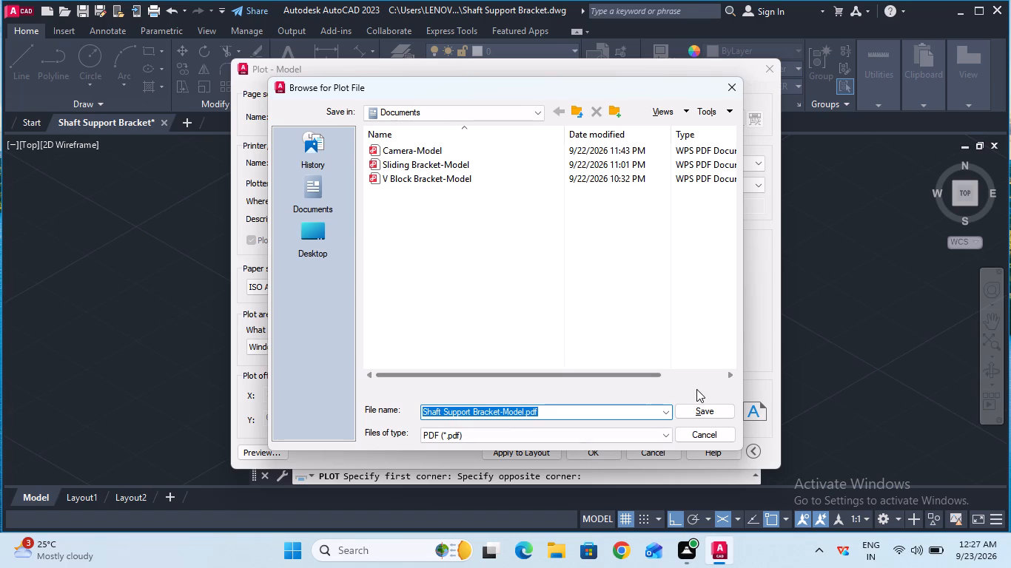
{"action": "left_click", "coordinate": [697, 409]}
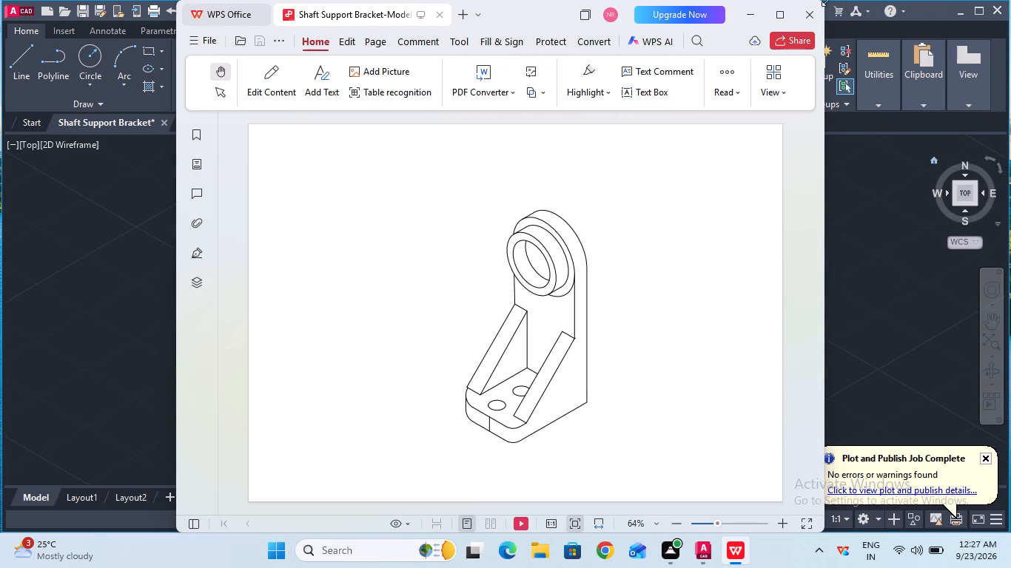
{"action": "left_click", "coordinate": [816, 12]}
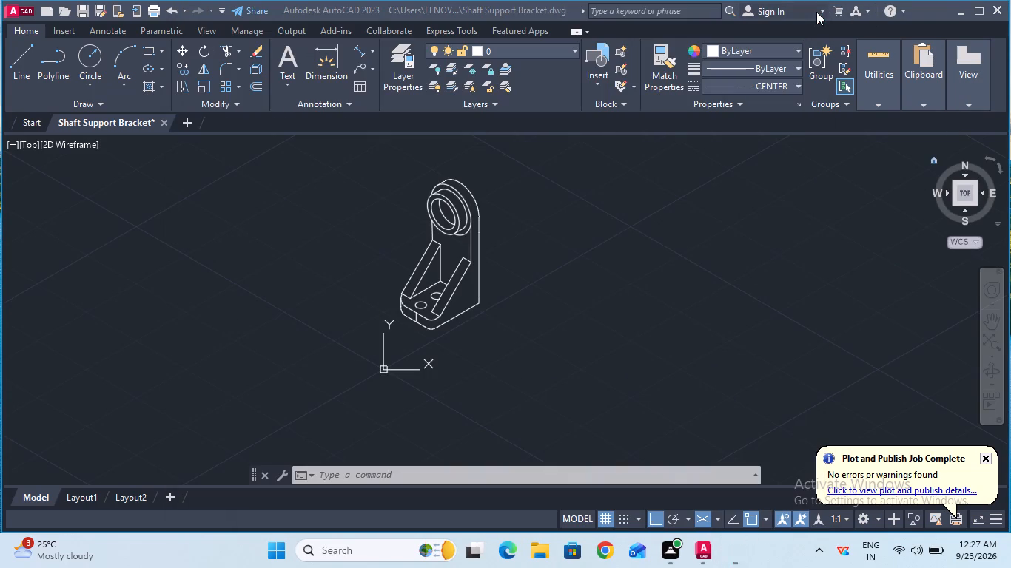
Quit AutoCAD, saving the changes to the Shaft Support Bracket drawing.
{"action": "double_click", "coordinate": [996, 12]}
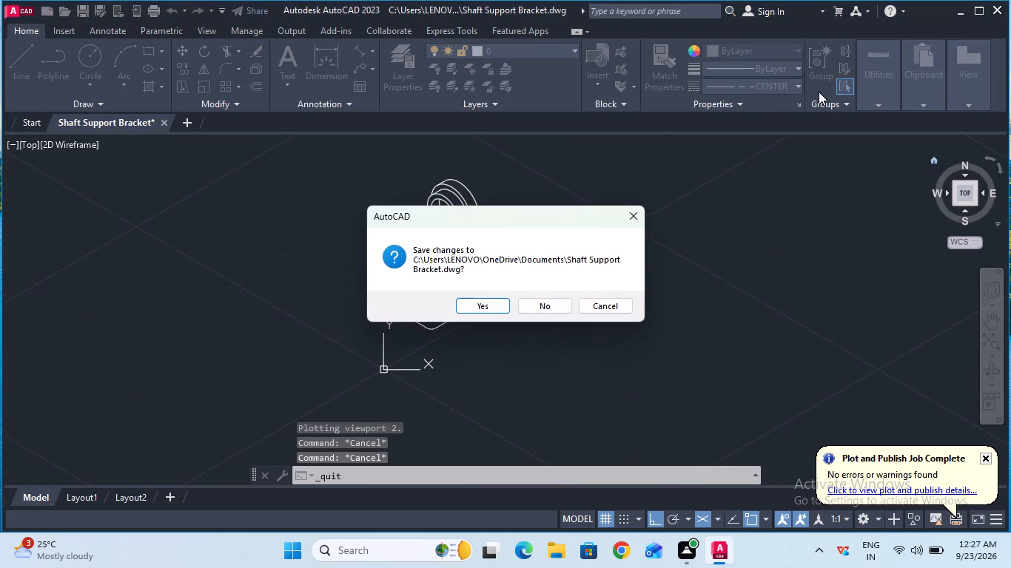
{"action": "left_click", "coordinate": [476, 305]}
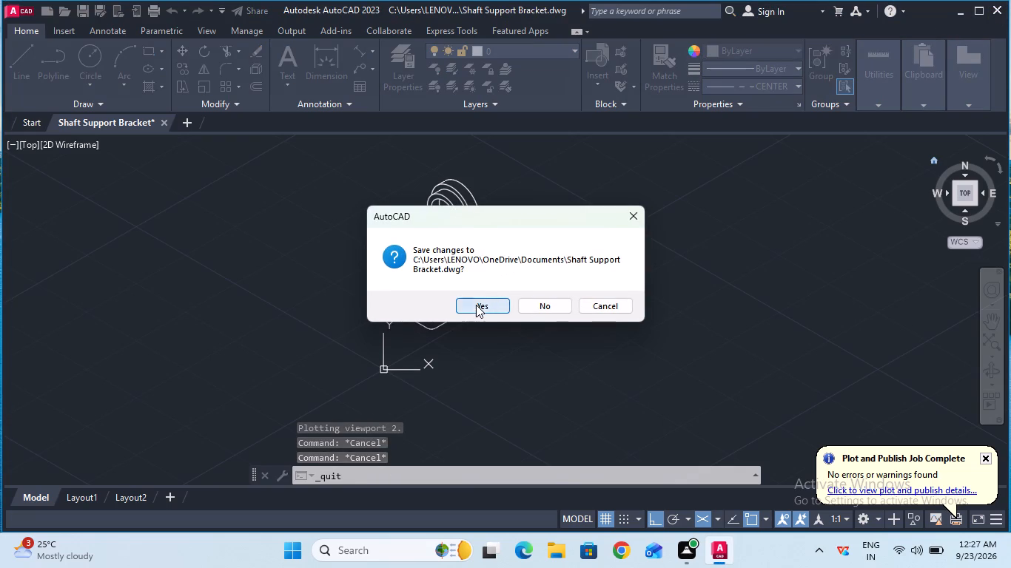